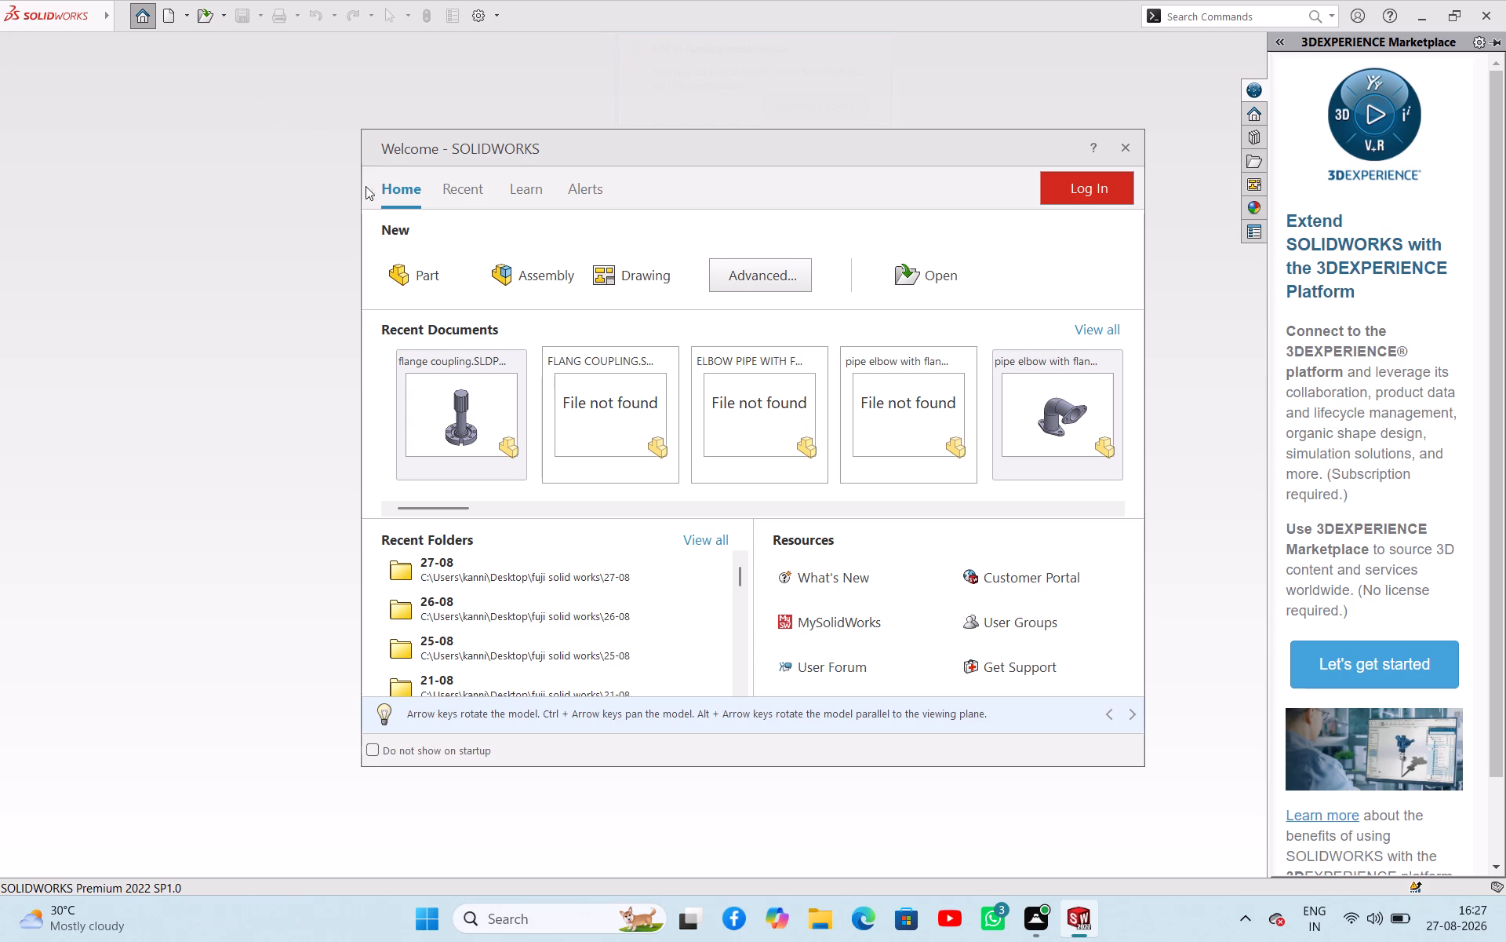
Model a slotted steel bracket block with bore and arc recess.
Create a new part and start a sketch on the Front Plane.
{"action": "left_click", "coordinate": [411, 276]}
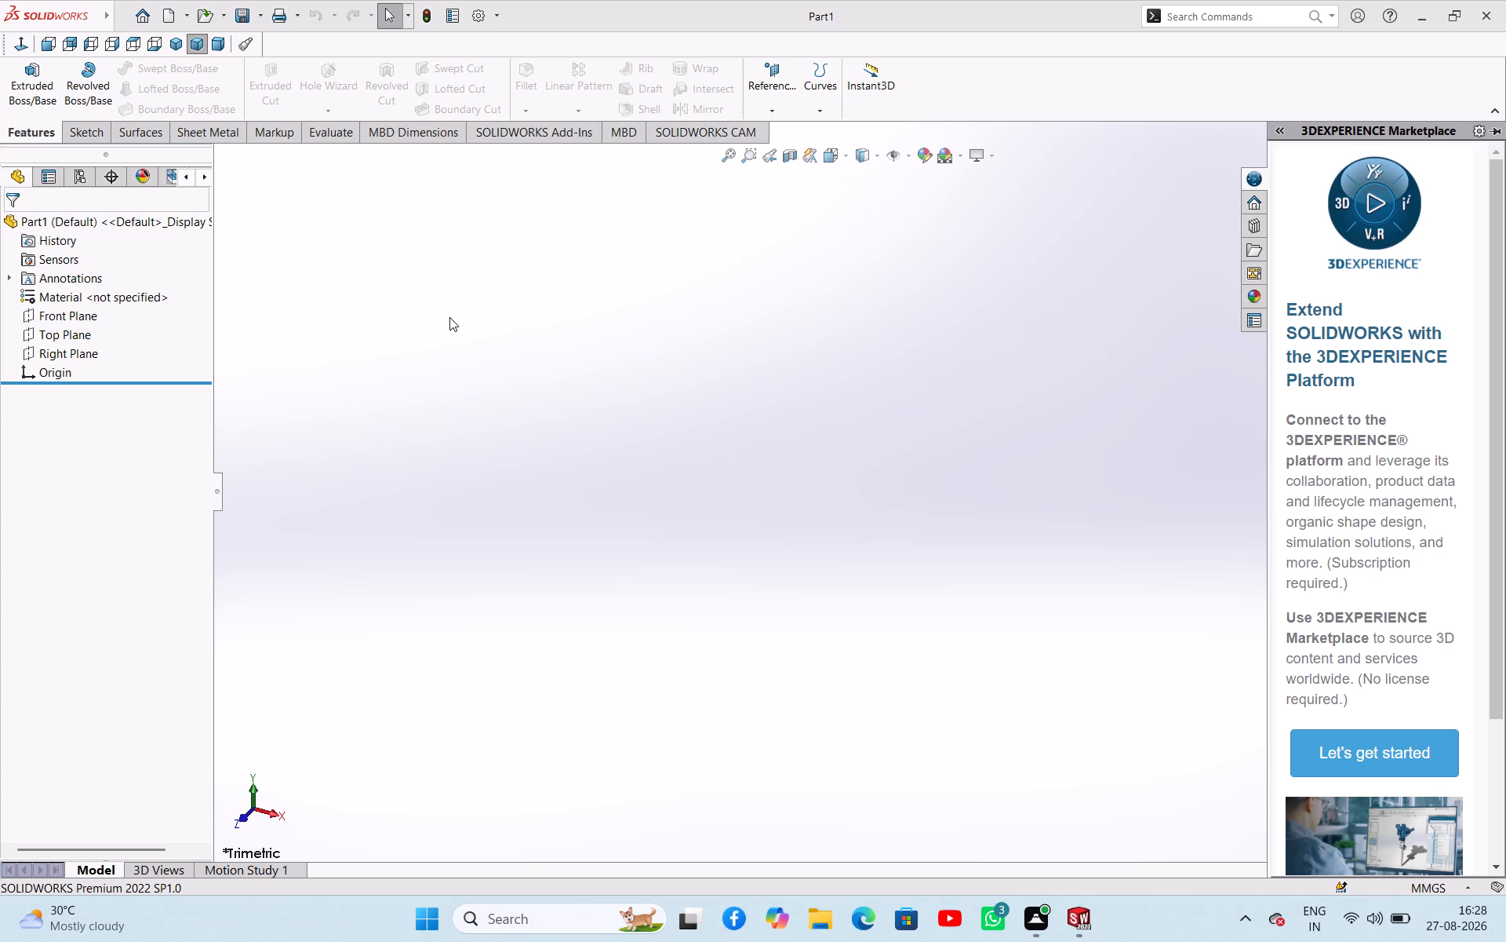
{"action": "left_click", "coordinate": [79, 308]}
{"action": "left_click", "coordinate": [105, 293]}
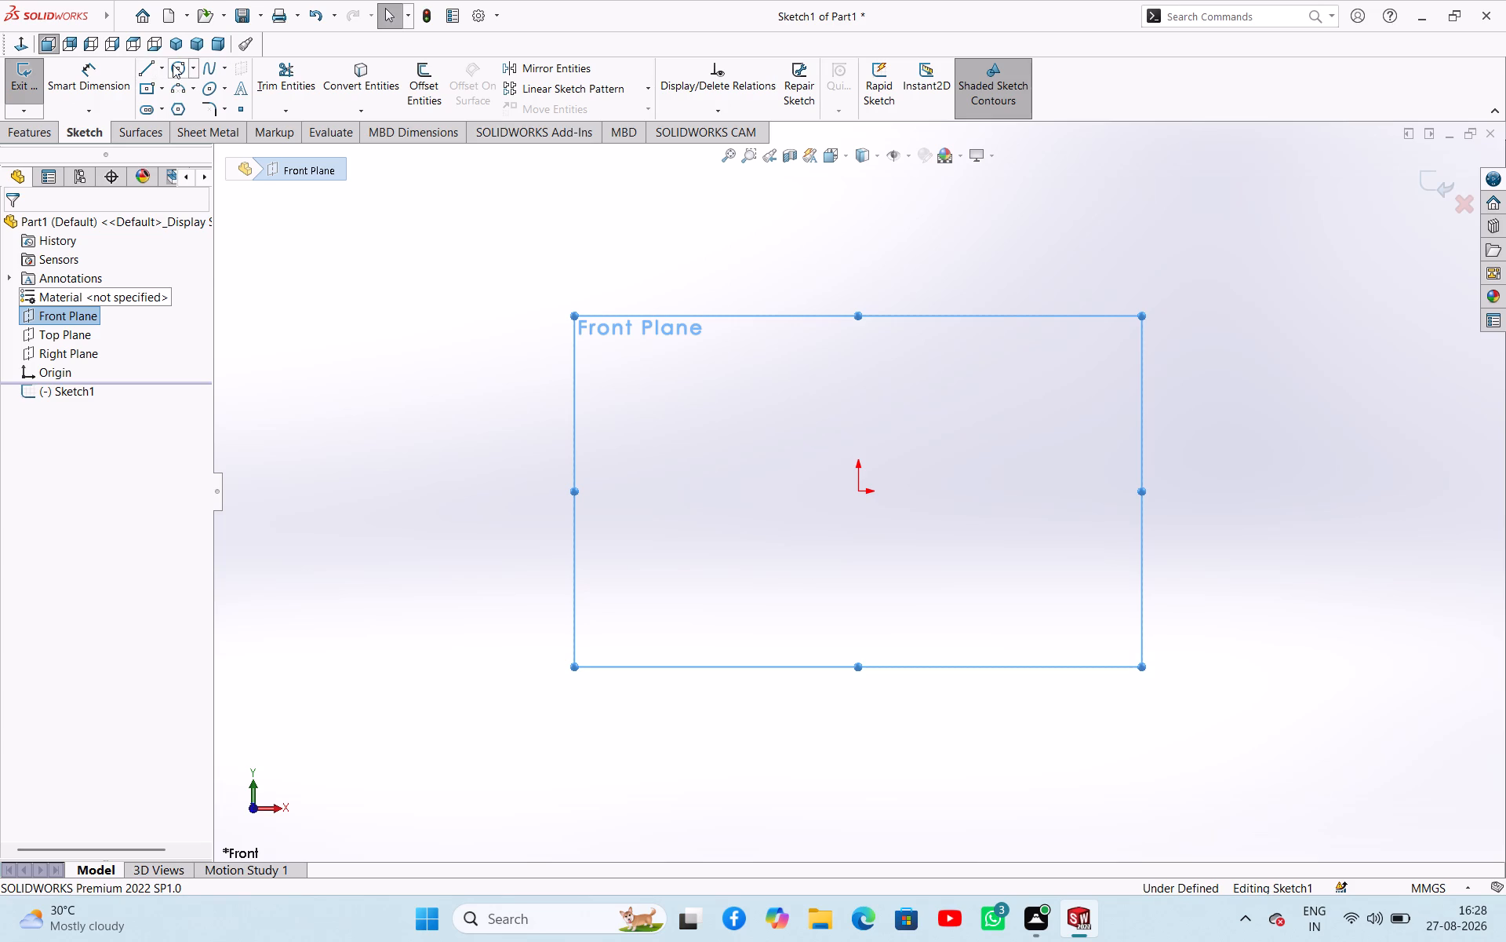
Sketch a nearly horizontal midpoint construction line centred on the origin, extending about 165 mm to each side.
{"action": "left_click", "coordinate": [166, 62]}
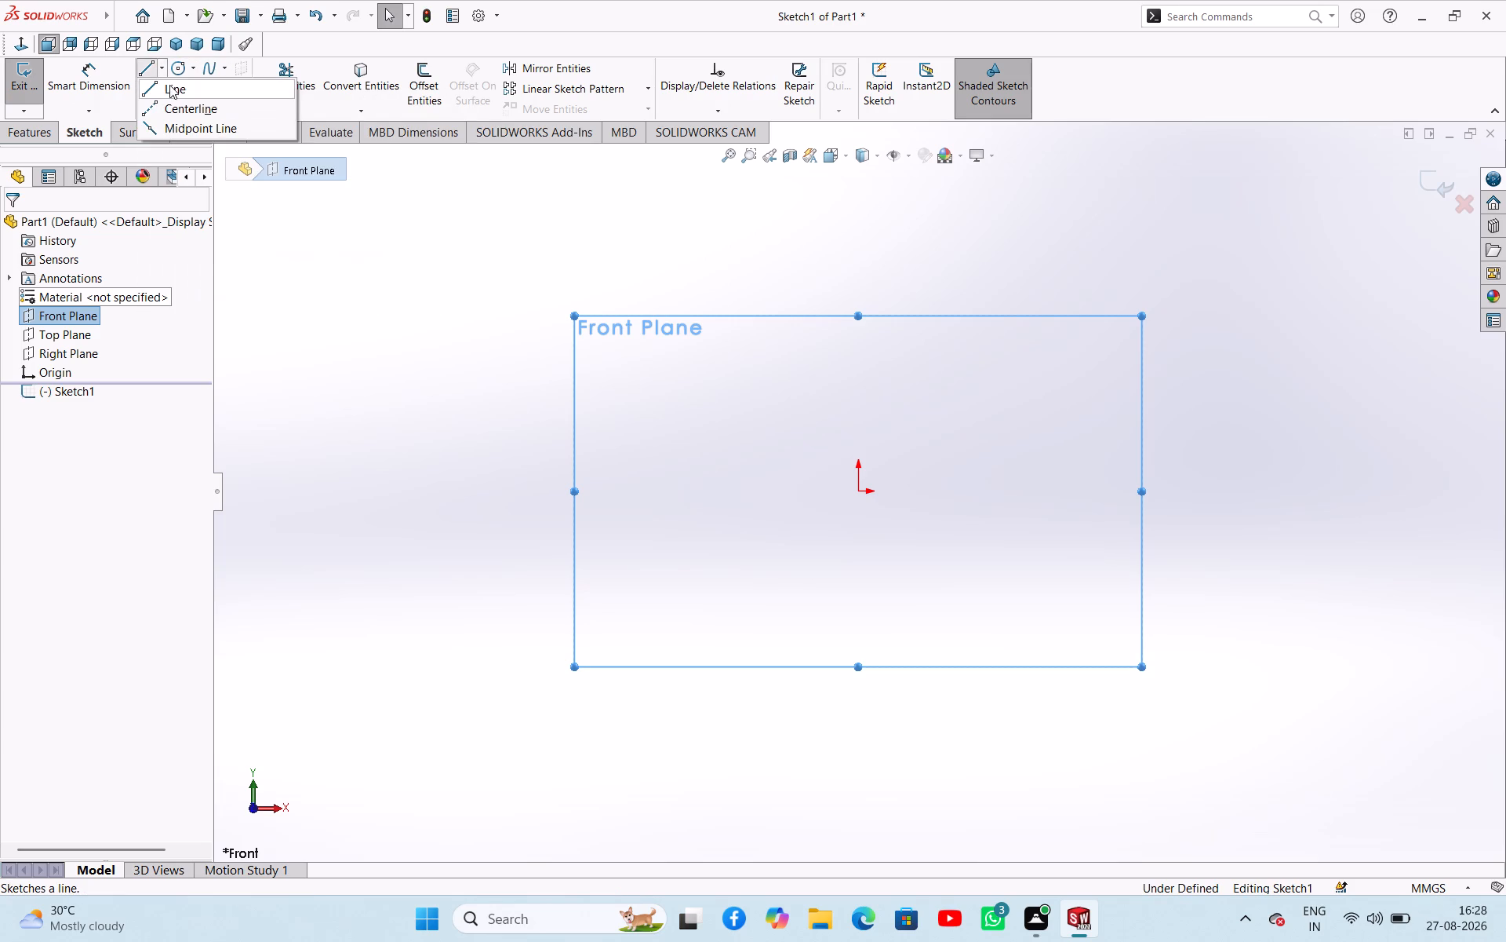
{"action": "left_click", "coordinate": [169, 110]}
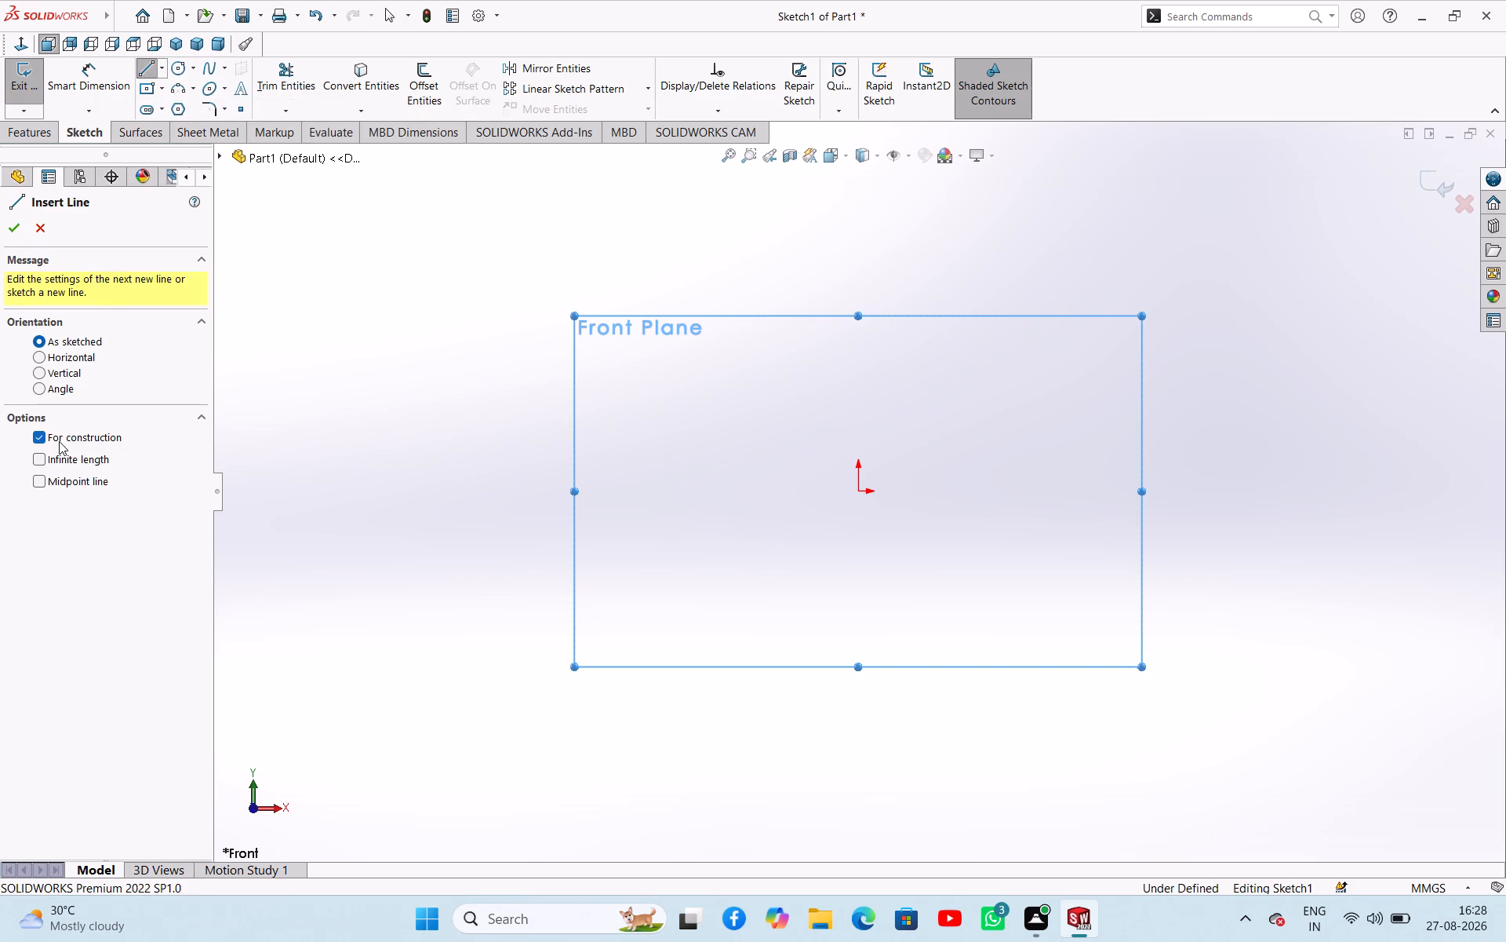
{"action": "left_click", "coordinate": [64, 473]}
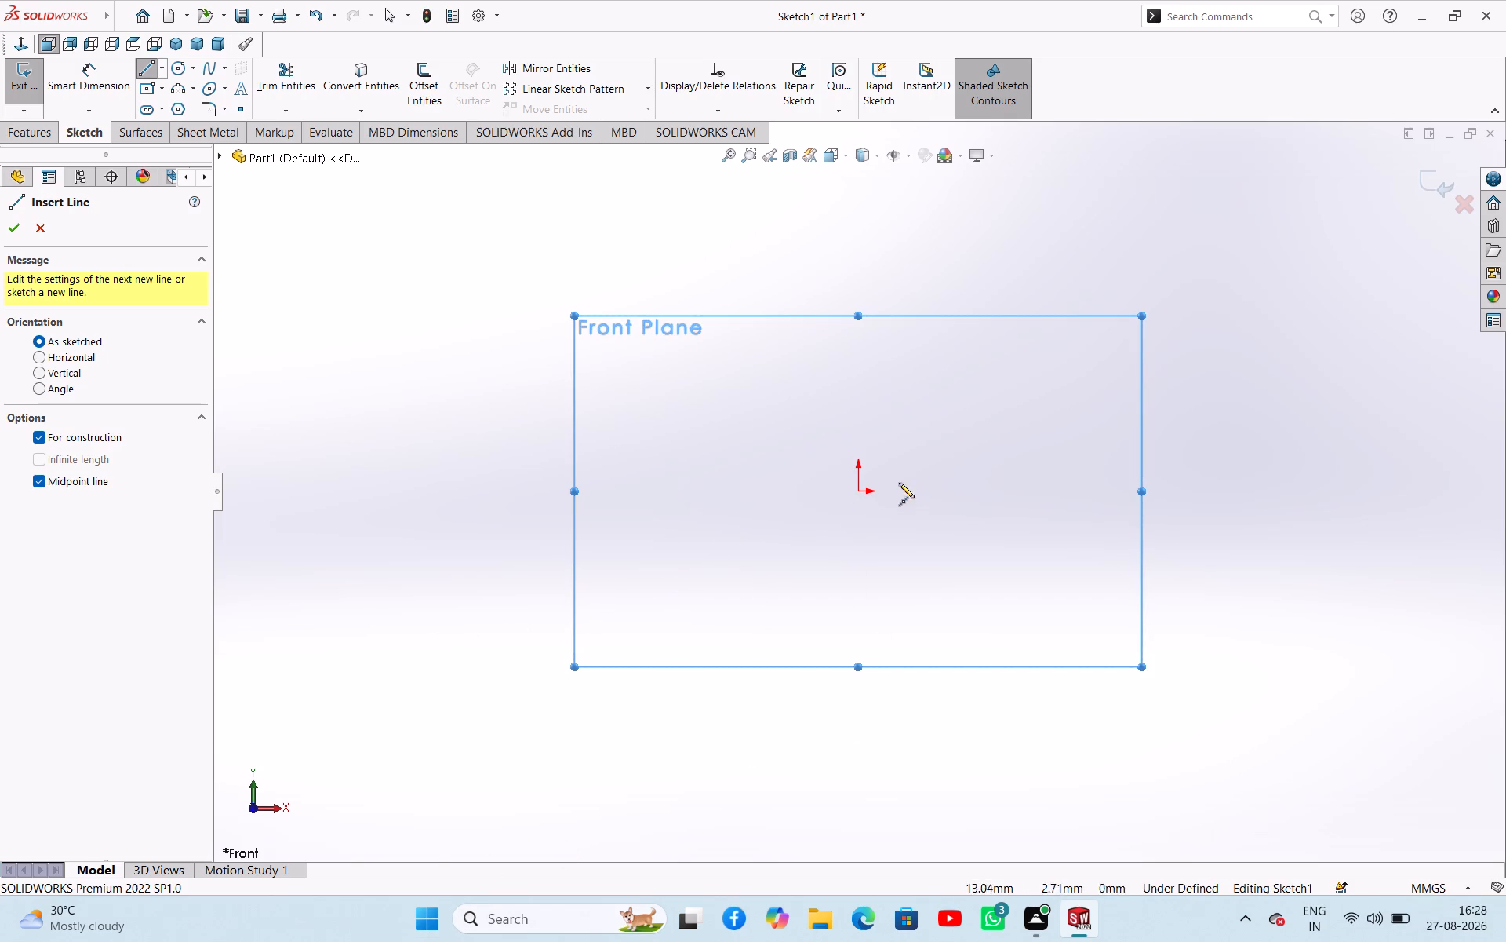
{"action": "left_click", "coordinate": [857, 490]}
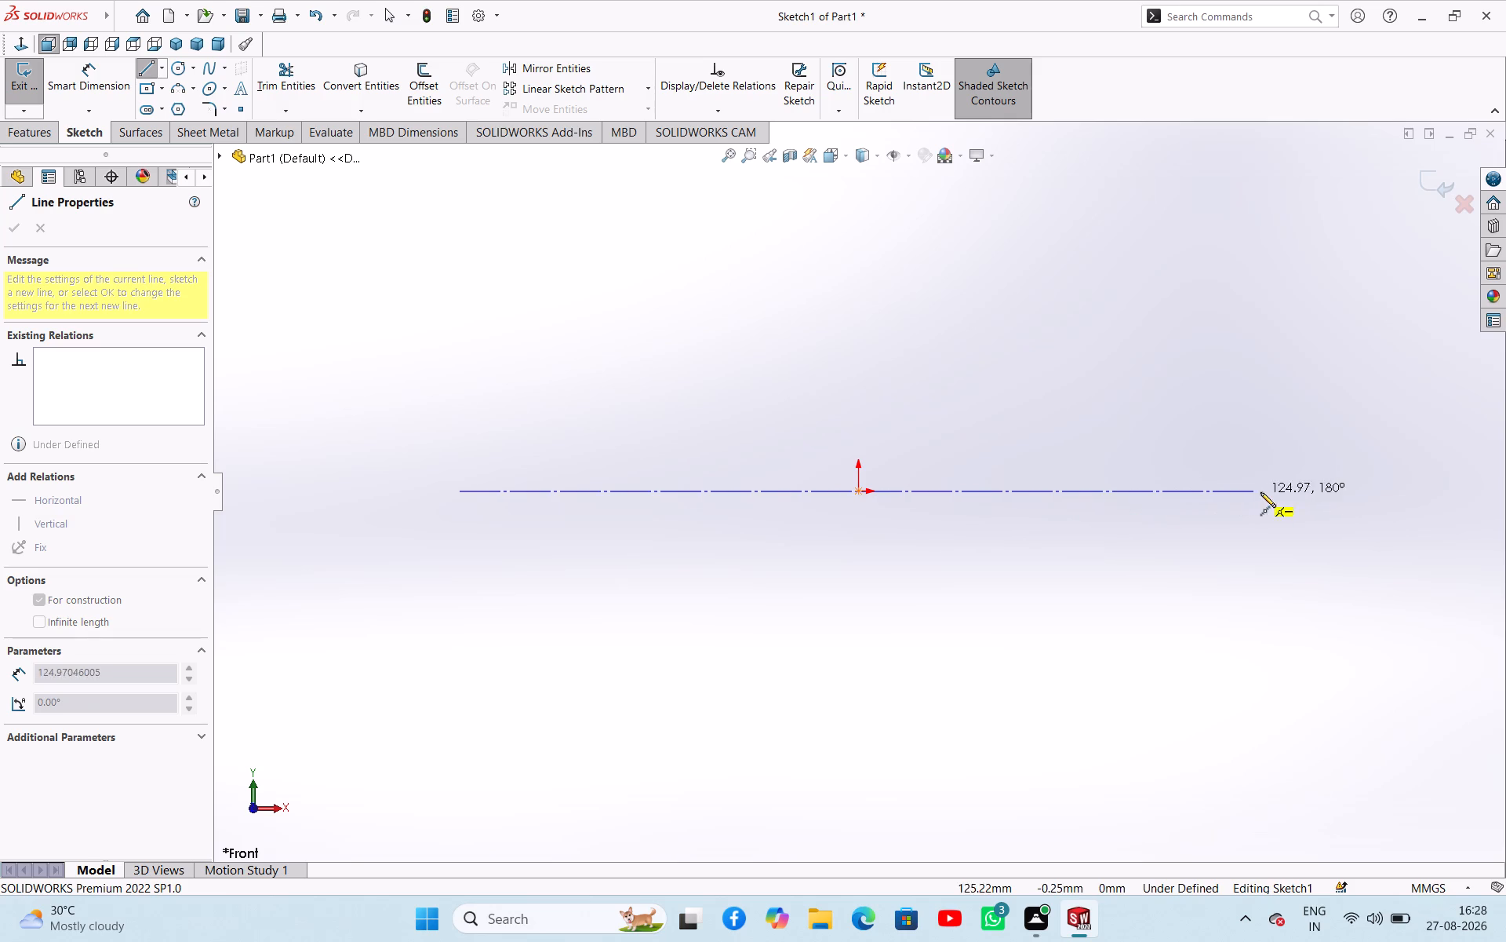
{"action": "left_click", "coordinate": [1383, 484]}
{"action": "right_click", "coordinate": [1316, 517]}
{"action": "left_click", "coordinate": [1317, 520]}
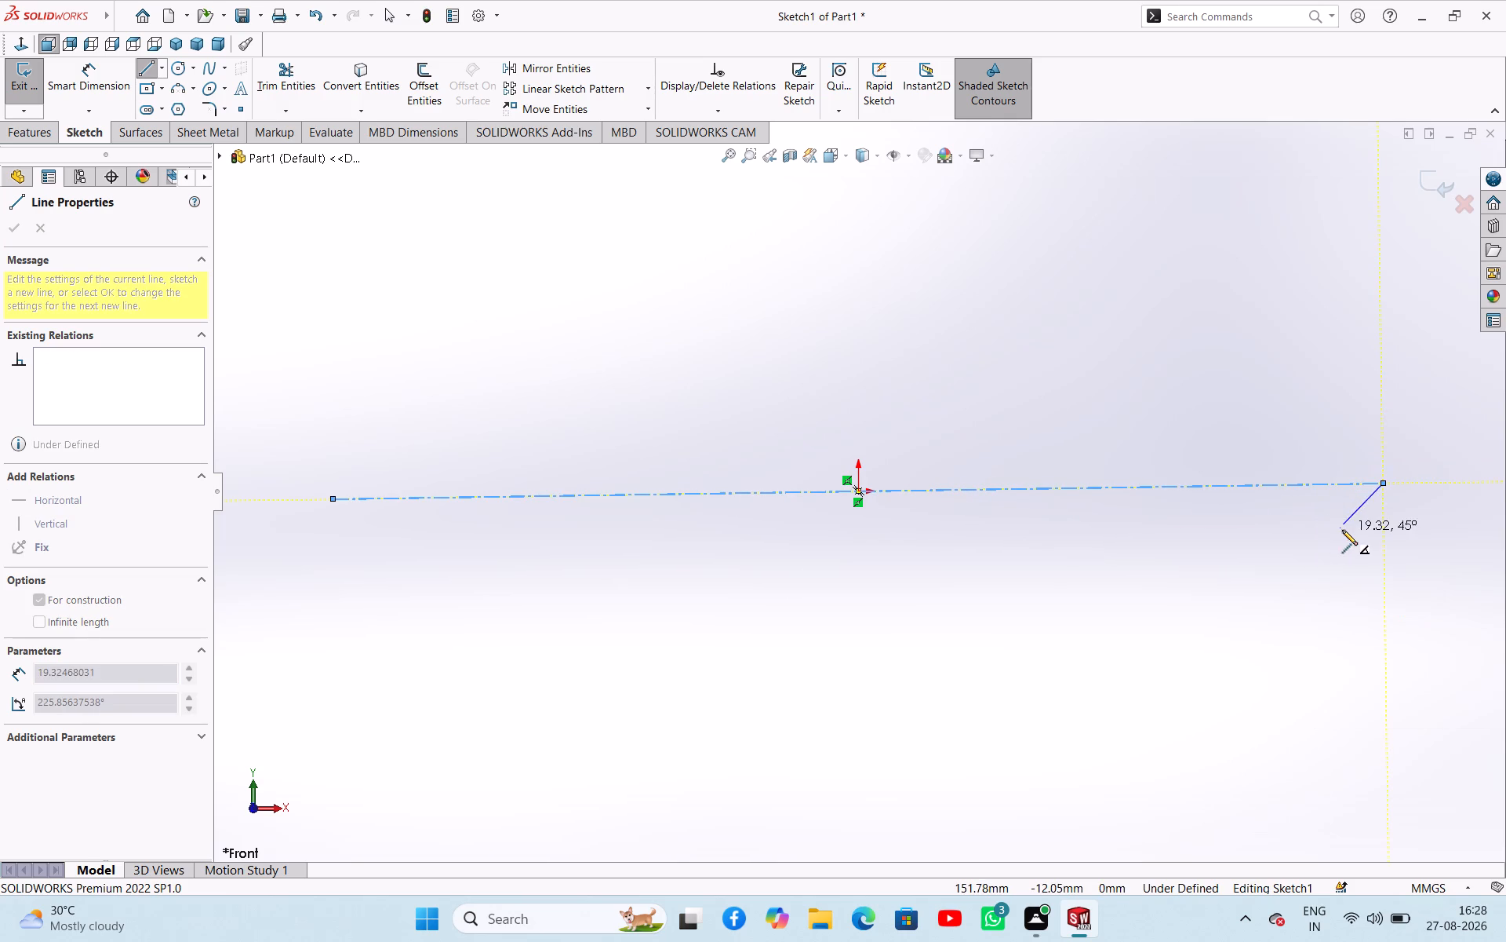
{"action": "right_click", "coordinate": [1342, 530]}
{"action": "left_click", "coordinate": [1355, 539]}
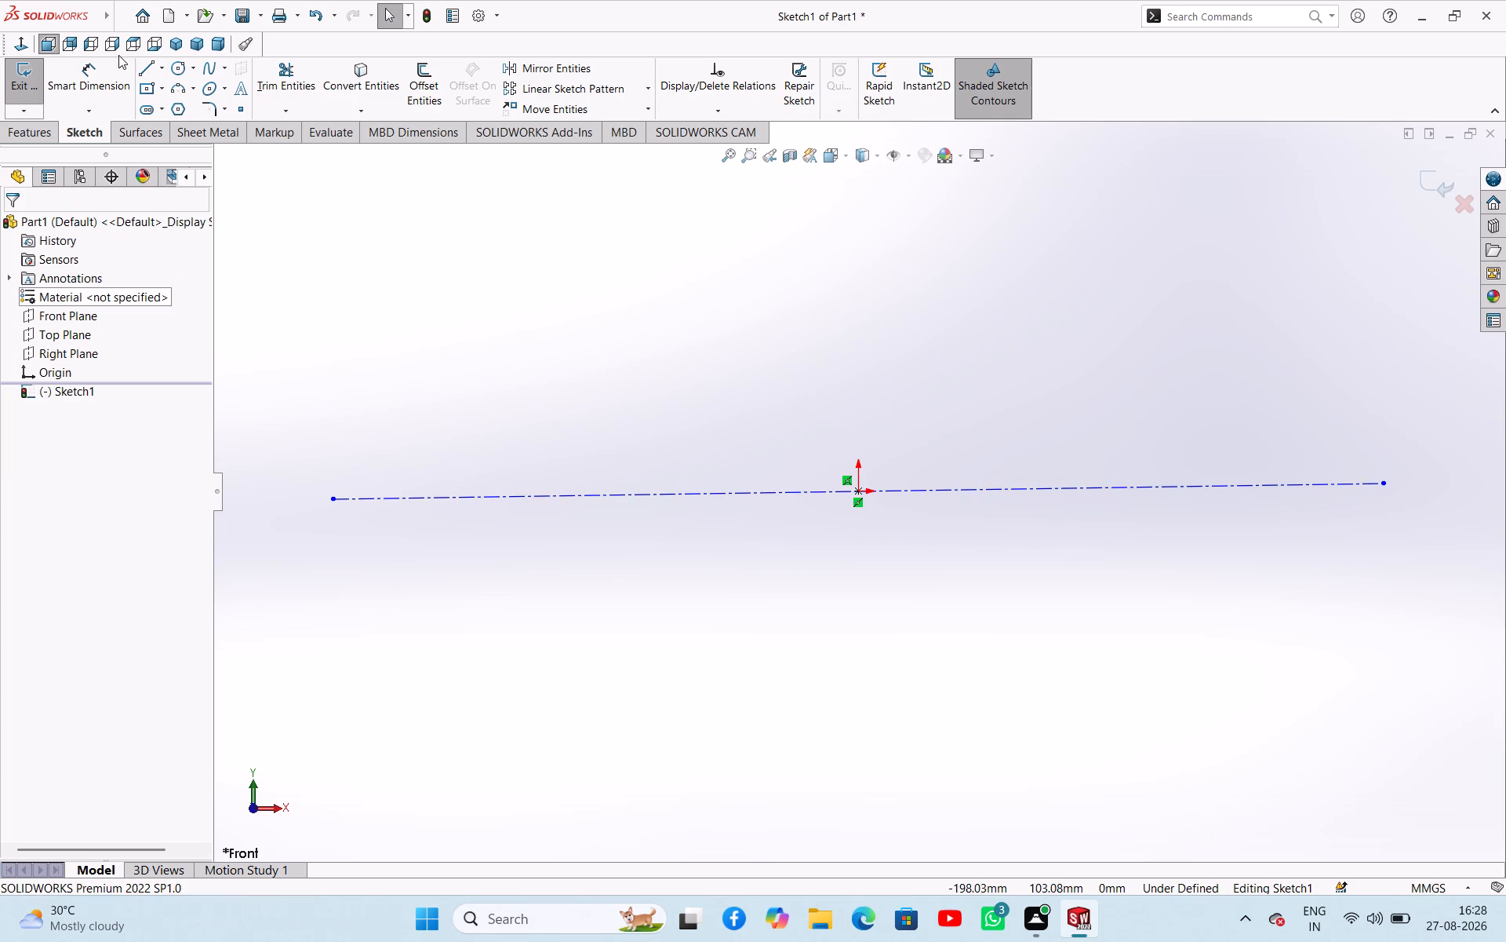
Sketch a vertical midpoint construction line centred on the origin, extending about 106 mm above and below it.
{"action": "left_click", "coordinate": [163, 78]}
{"action": "left_click", "coordinate": [167, 113]}
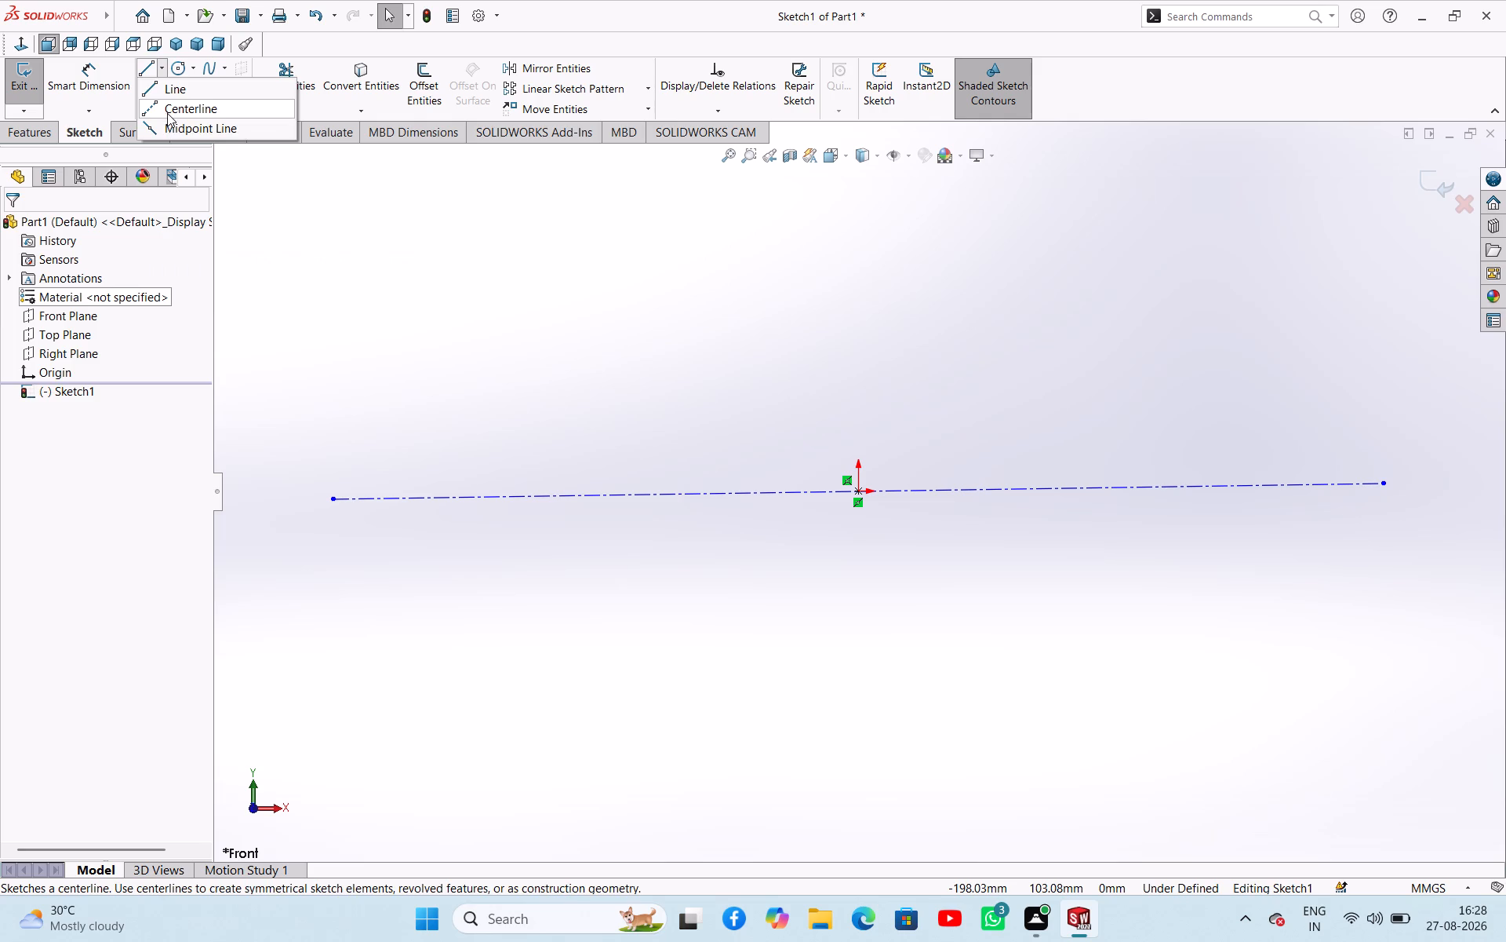
{"action": "left_click", "coordinate": [53, 486]}
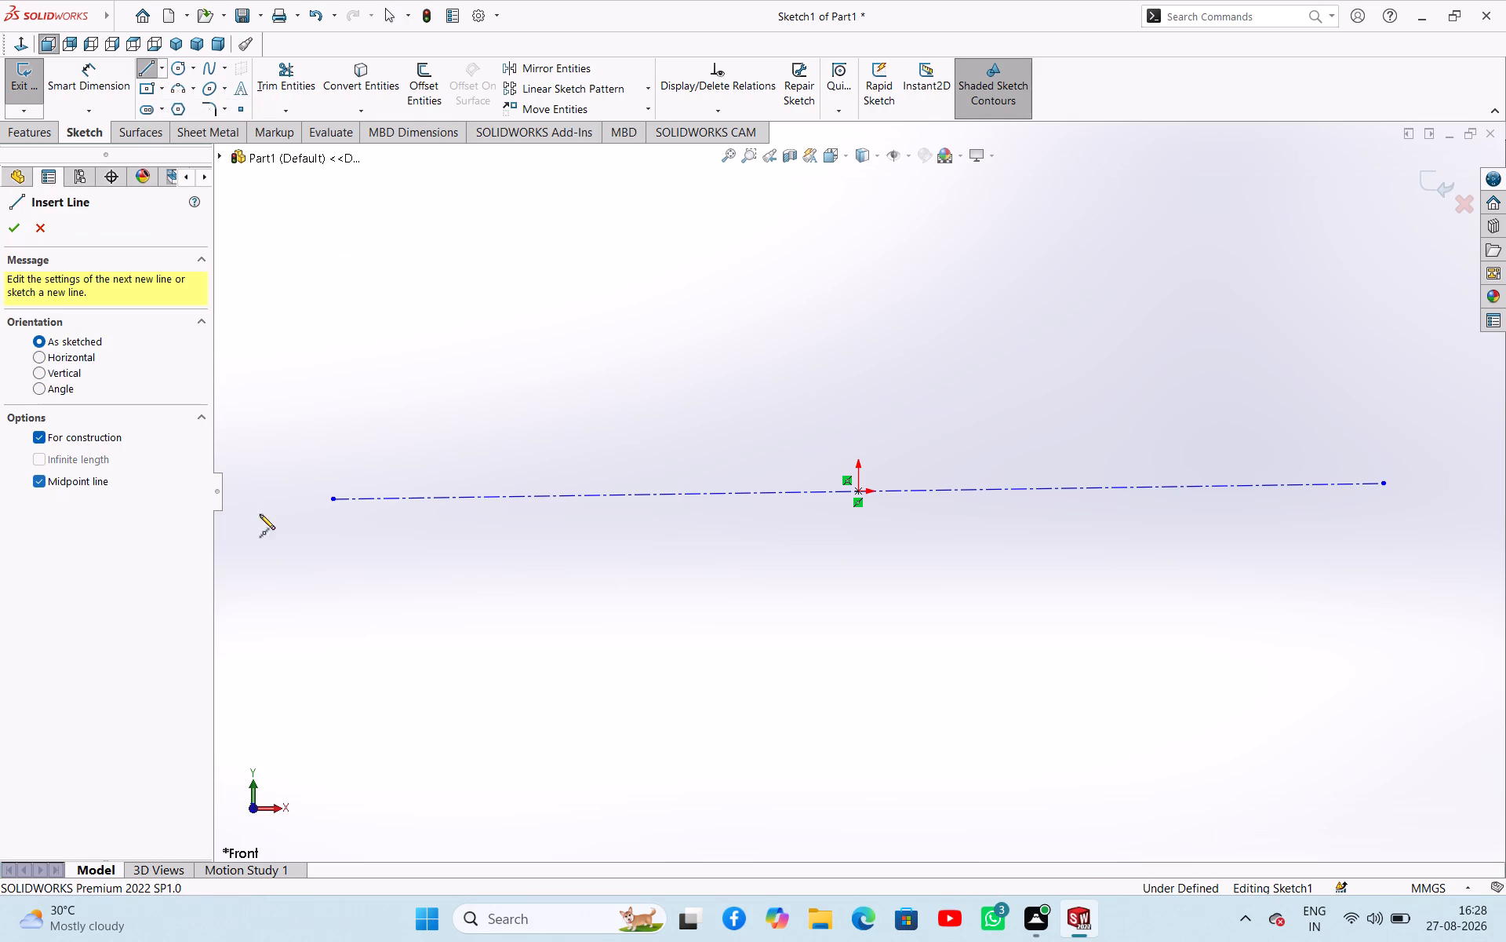
{"action": "left_click", "coordinate": [860, 491]}
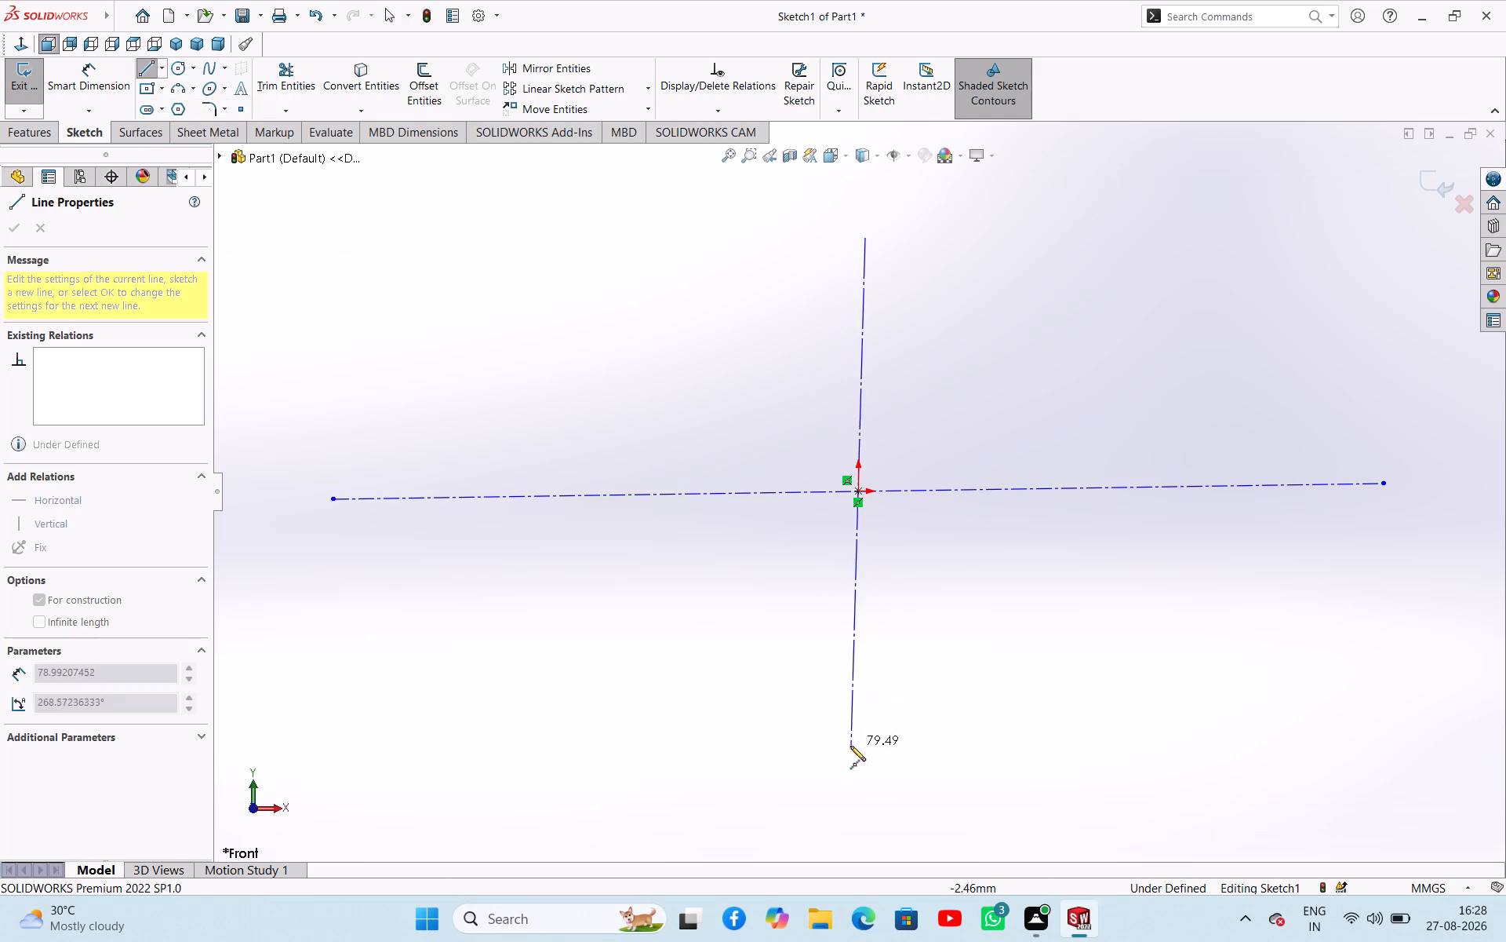
{"action": "left_click", "coordinate": [857, 837]}
{"action": "right_click", "coordinate": [950, 698]}
{"action": "left_click", "coordinate": [977, 704]}
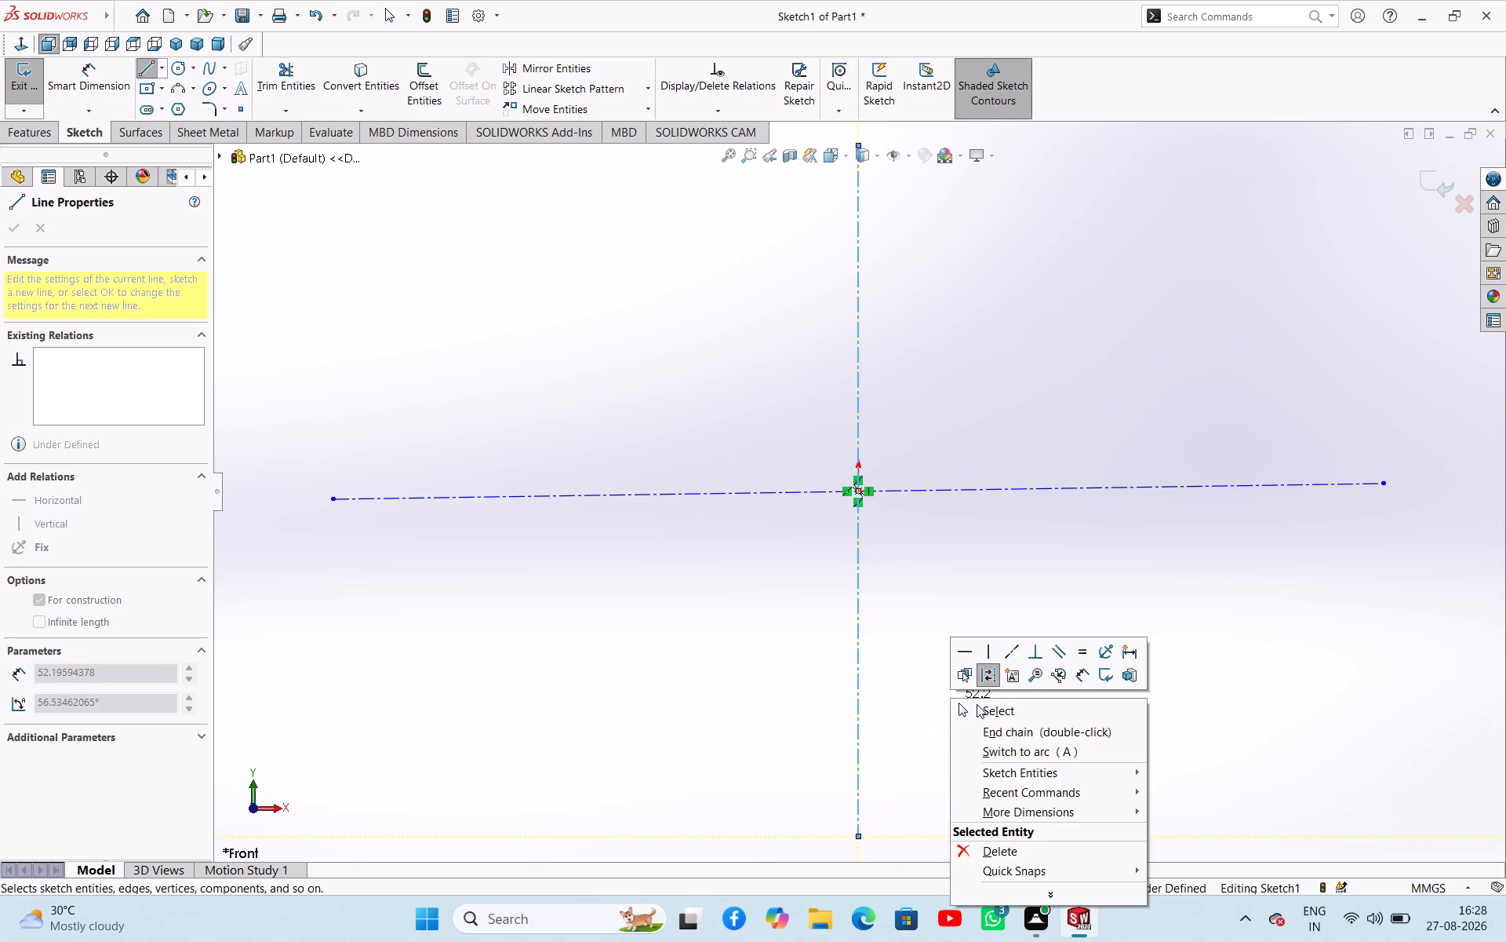
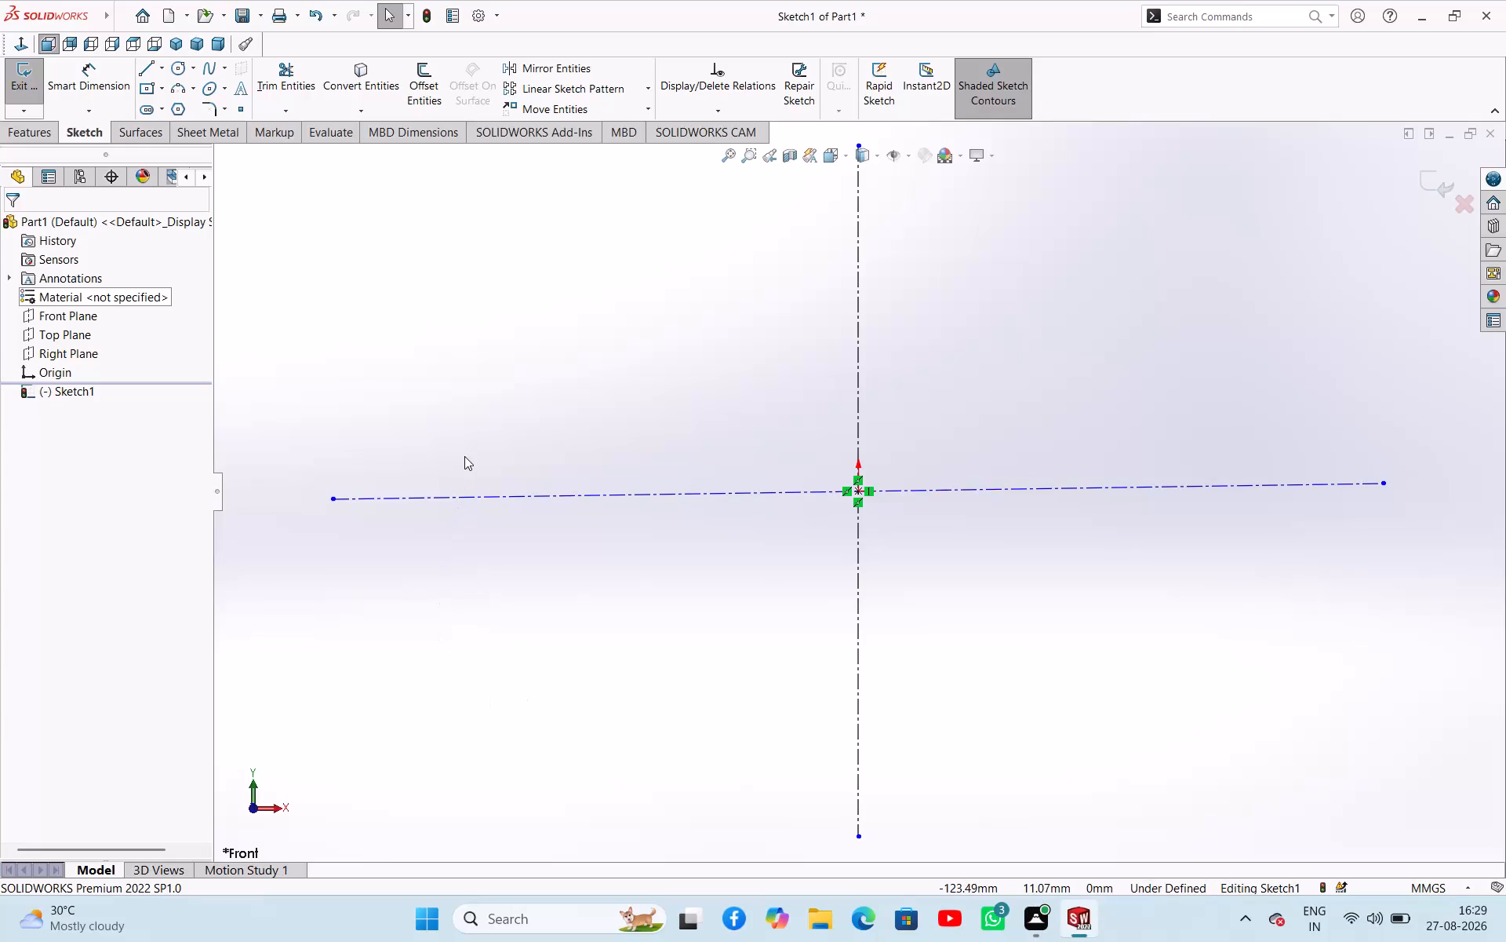
Sketch a center rectangle centred on the origin, about 250 mm wide and 83 mm high.
{"action": "left_click", "coordinate": [149, 82]}
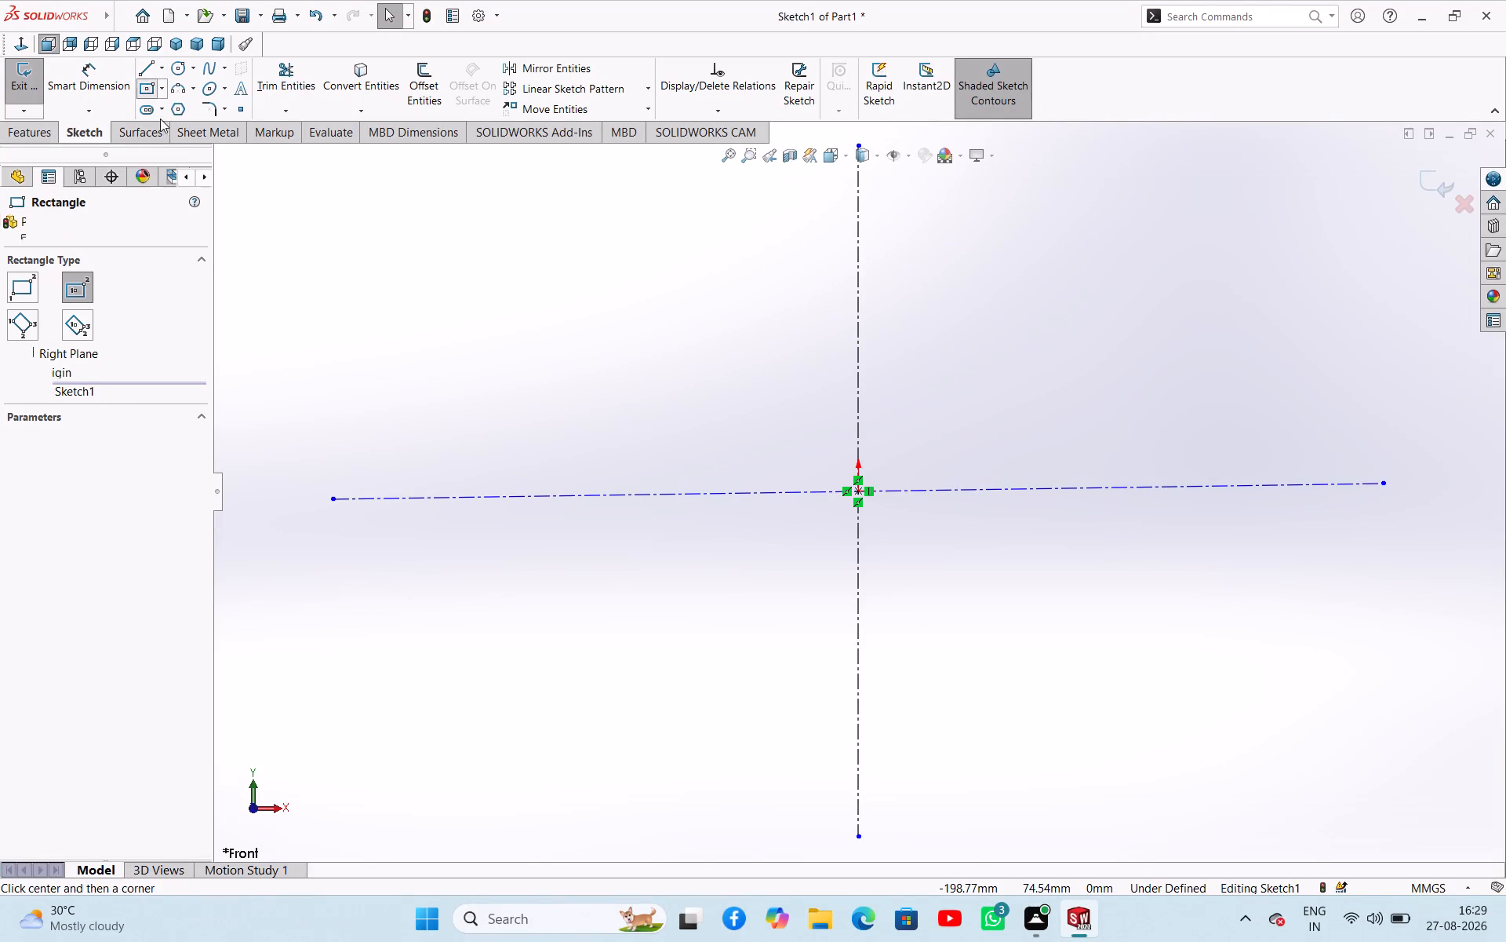
{"action": "left_click", "coordinate": [856, 489]}
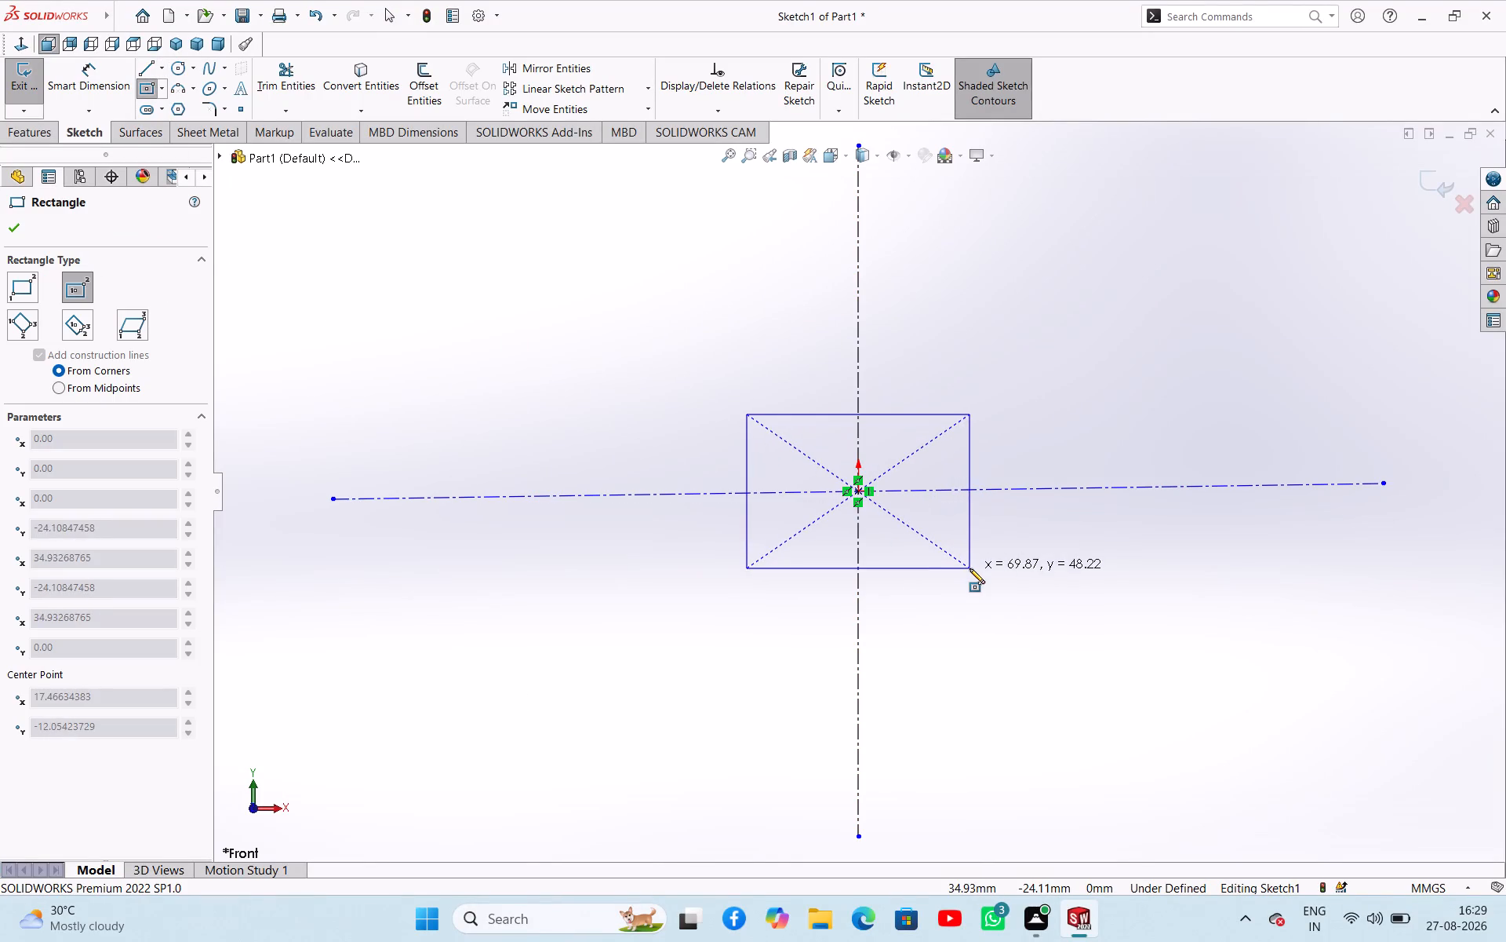
{"action": "left_click", "coordinate": [1257, 624]}
{"action": "right_click", "coordinate": [707, 701]}
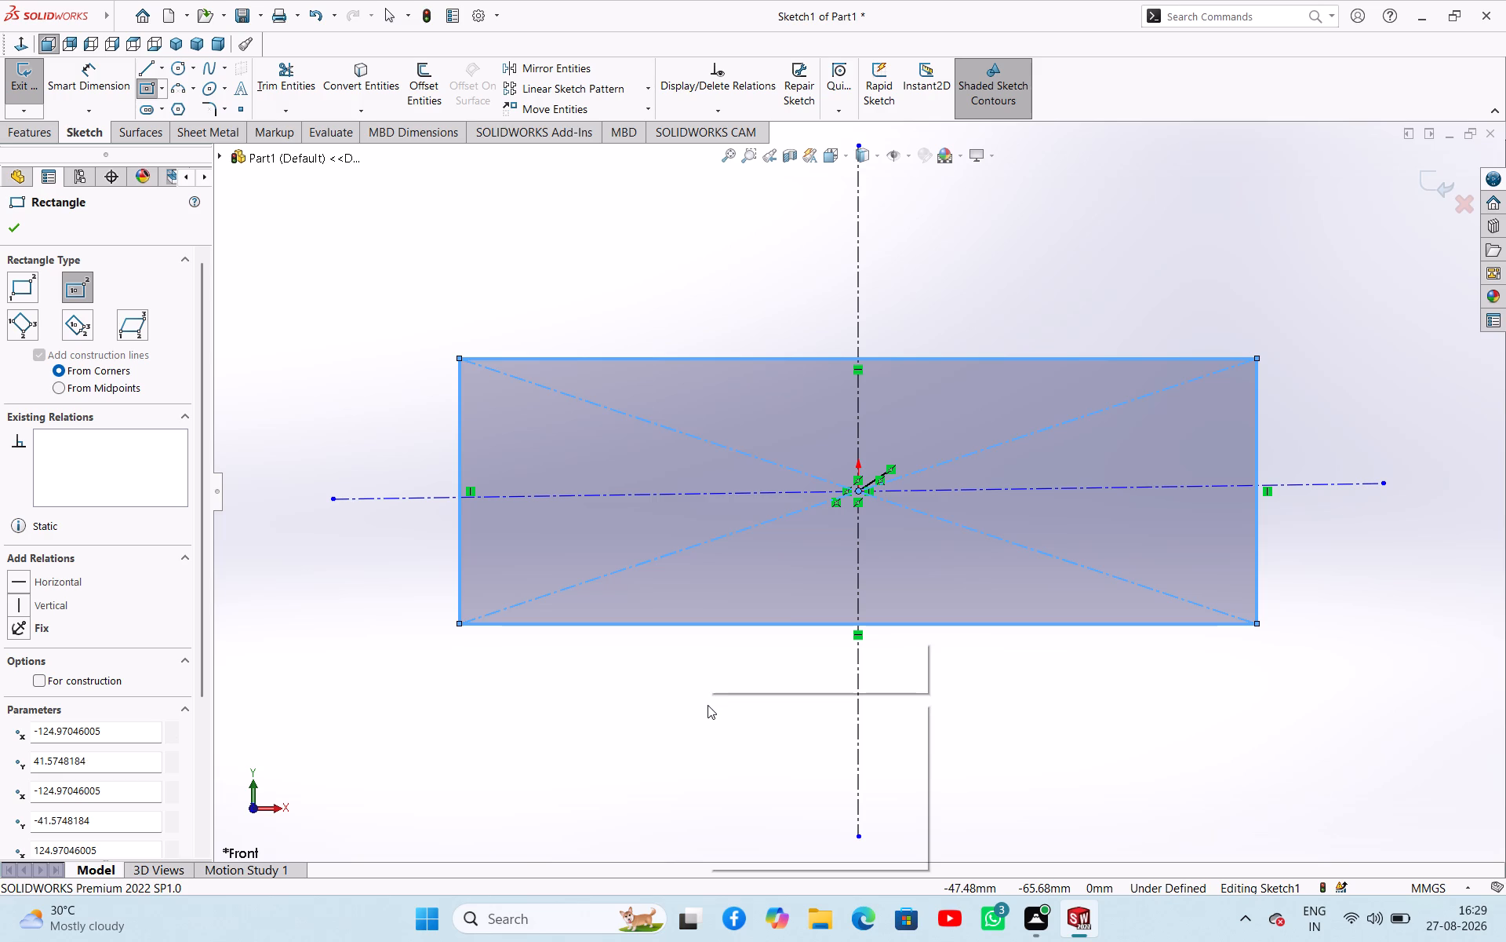
{"action": "left_click", "coordinate": [726, 721]}
Dimension the rectangle 108 mm wide and 50 mm high, and exit the sketch.
{"action": "right_click_drag", "start_coordinate": [581, 786], "coordinate": [613, 708]}
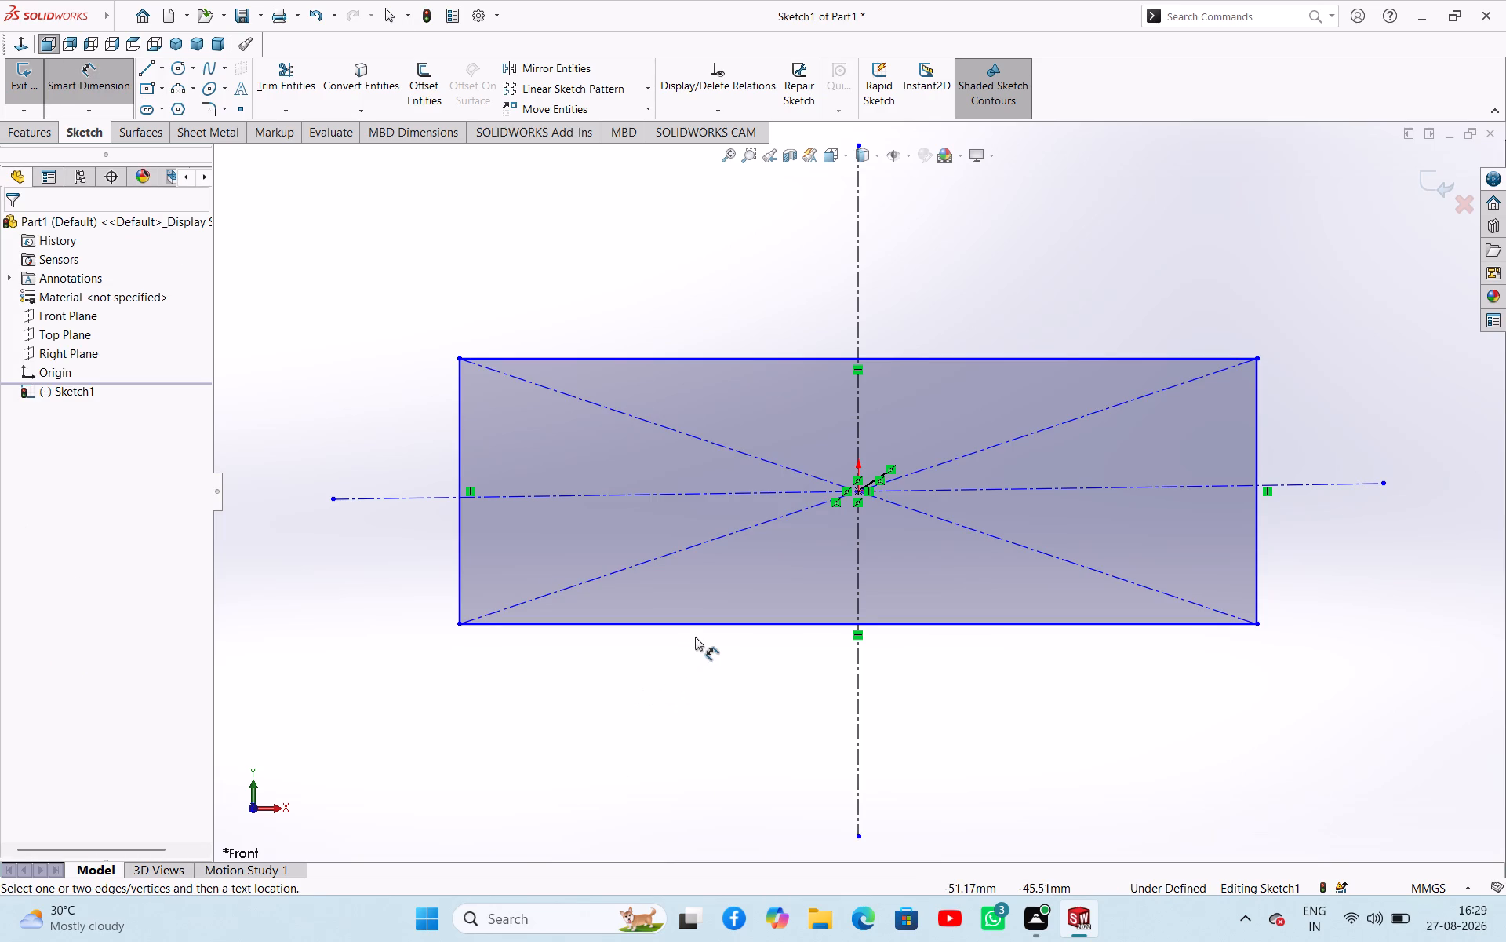
{"action": "left_click", "coordinate": [702, 628]}
{"action": "left_click", "coordinate": [686, 683]}
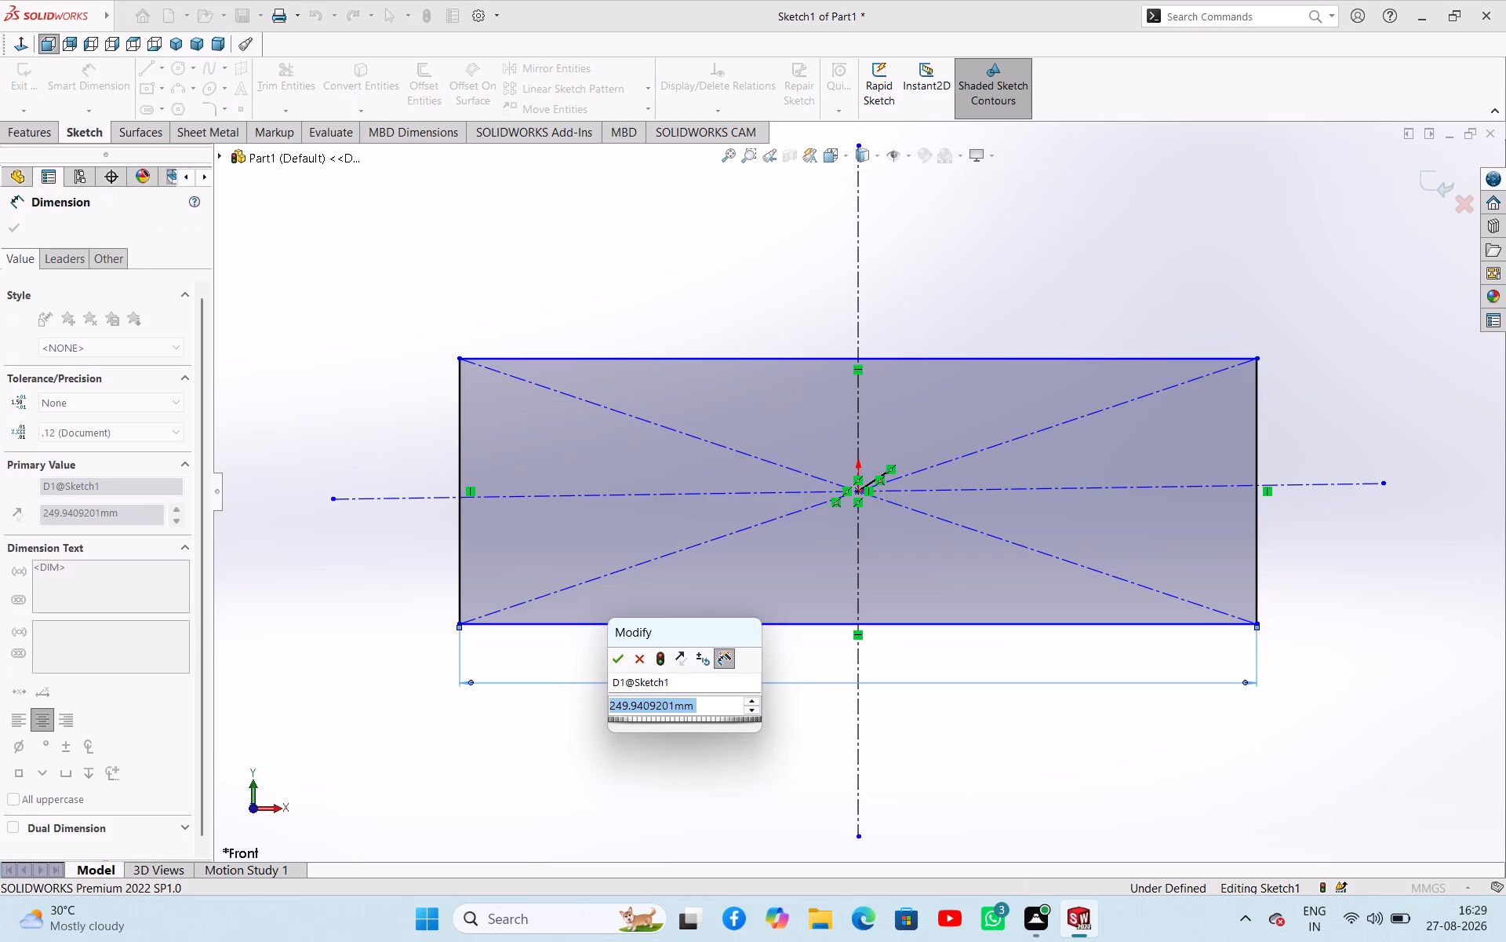
{"action": "type", "text": "108"}
{"action": "key", "text": "Return"}
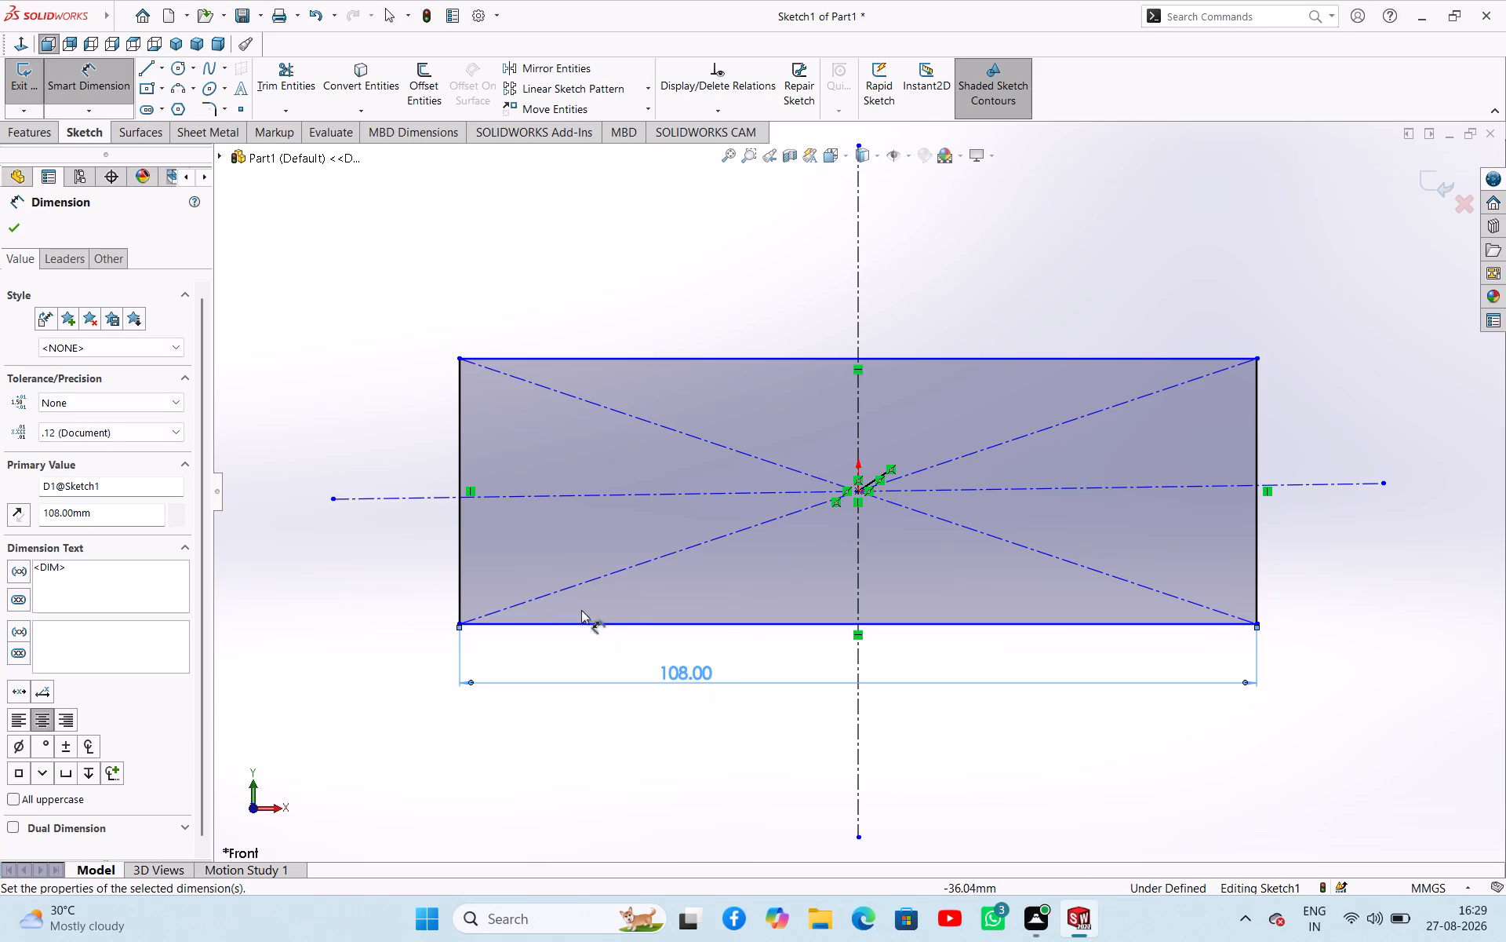
{"action": "left_click", "coordinate": [460, 585]}
{"action": "left_click", "coordinate": [320, 597]}
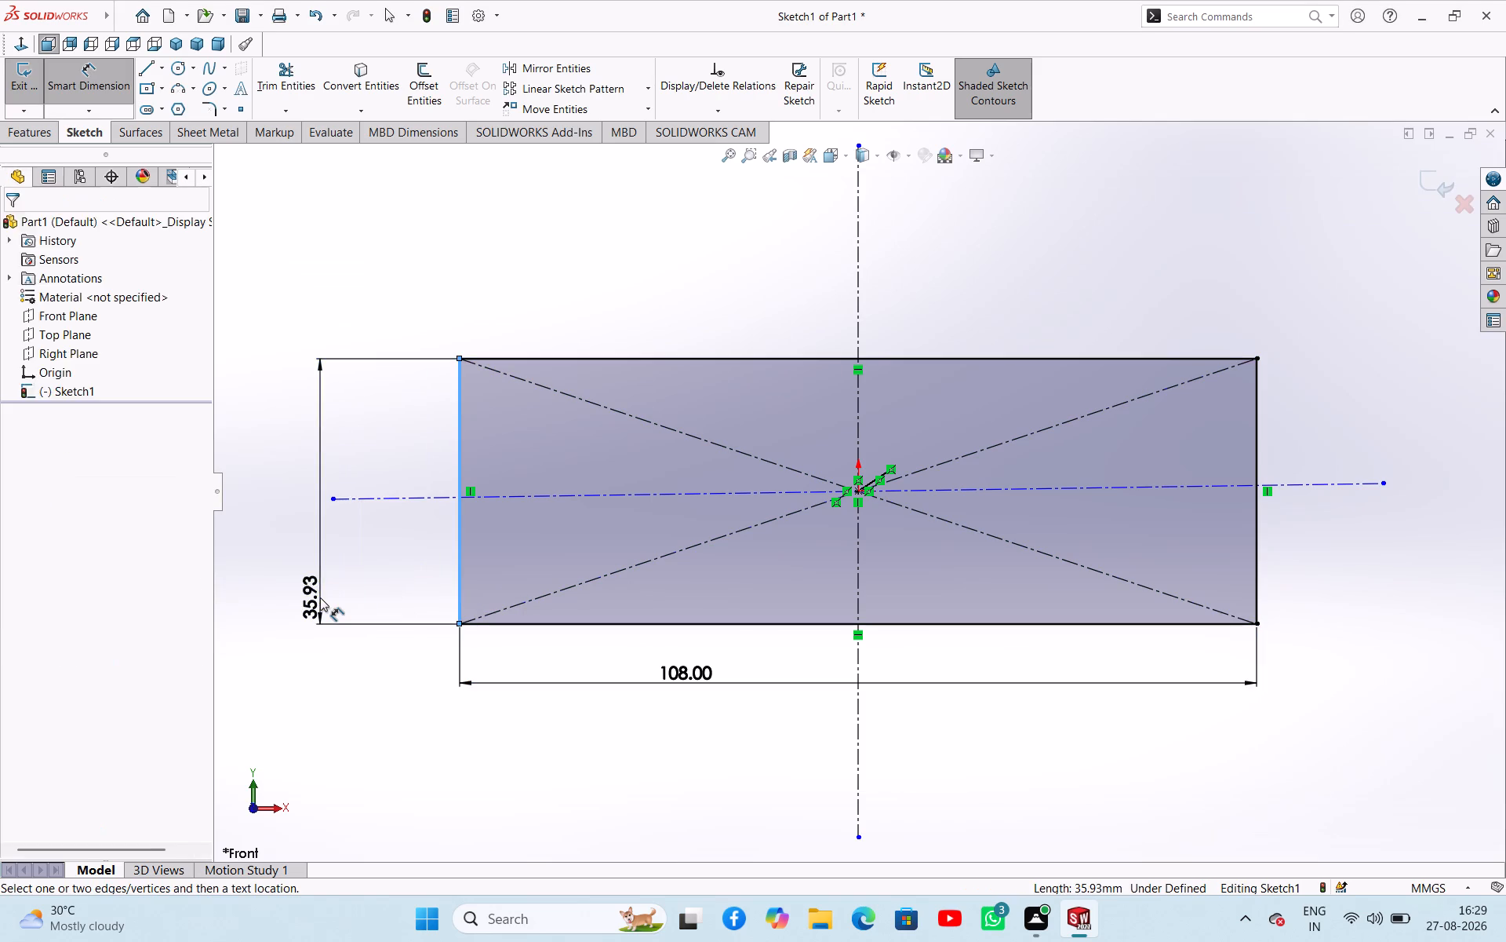
{"action": "type", "text": "50"}
{"action": "key", "text": "Return"}
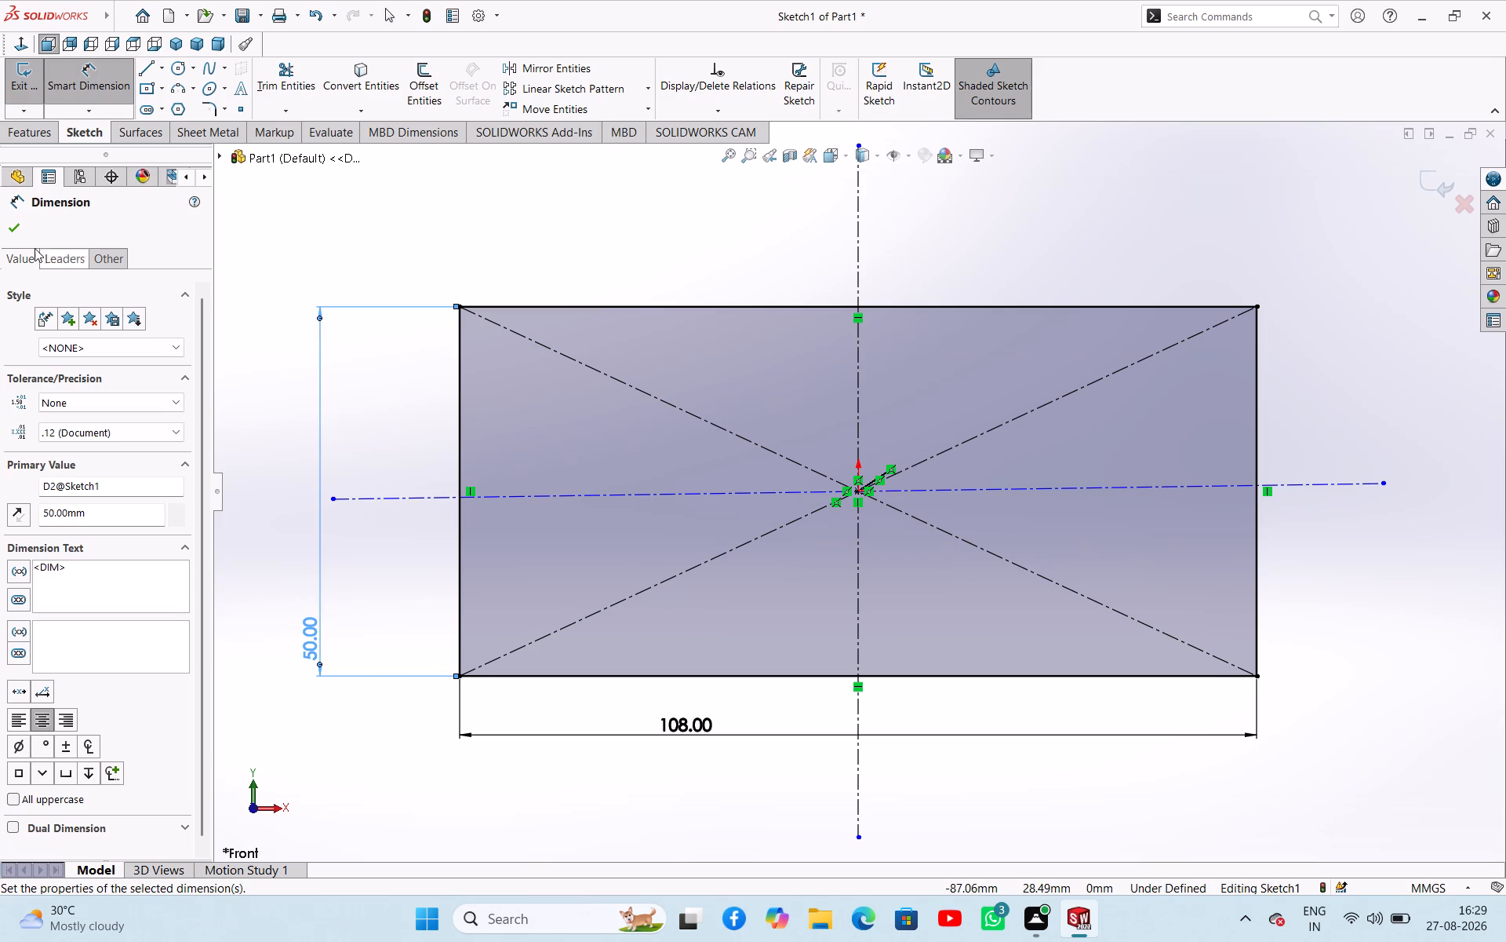
{"action": "left_click", "coordinate": [10, 225]}
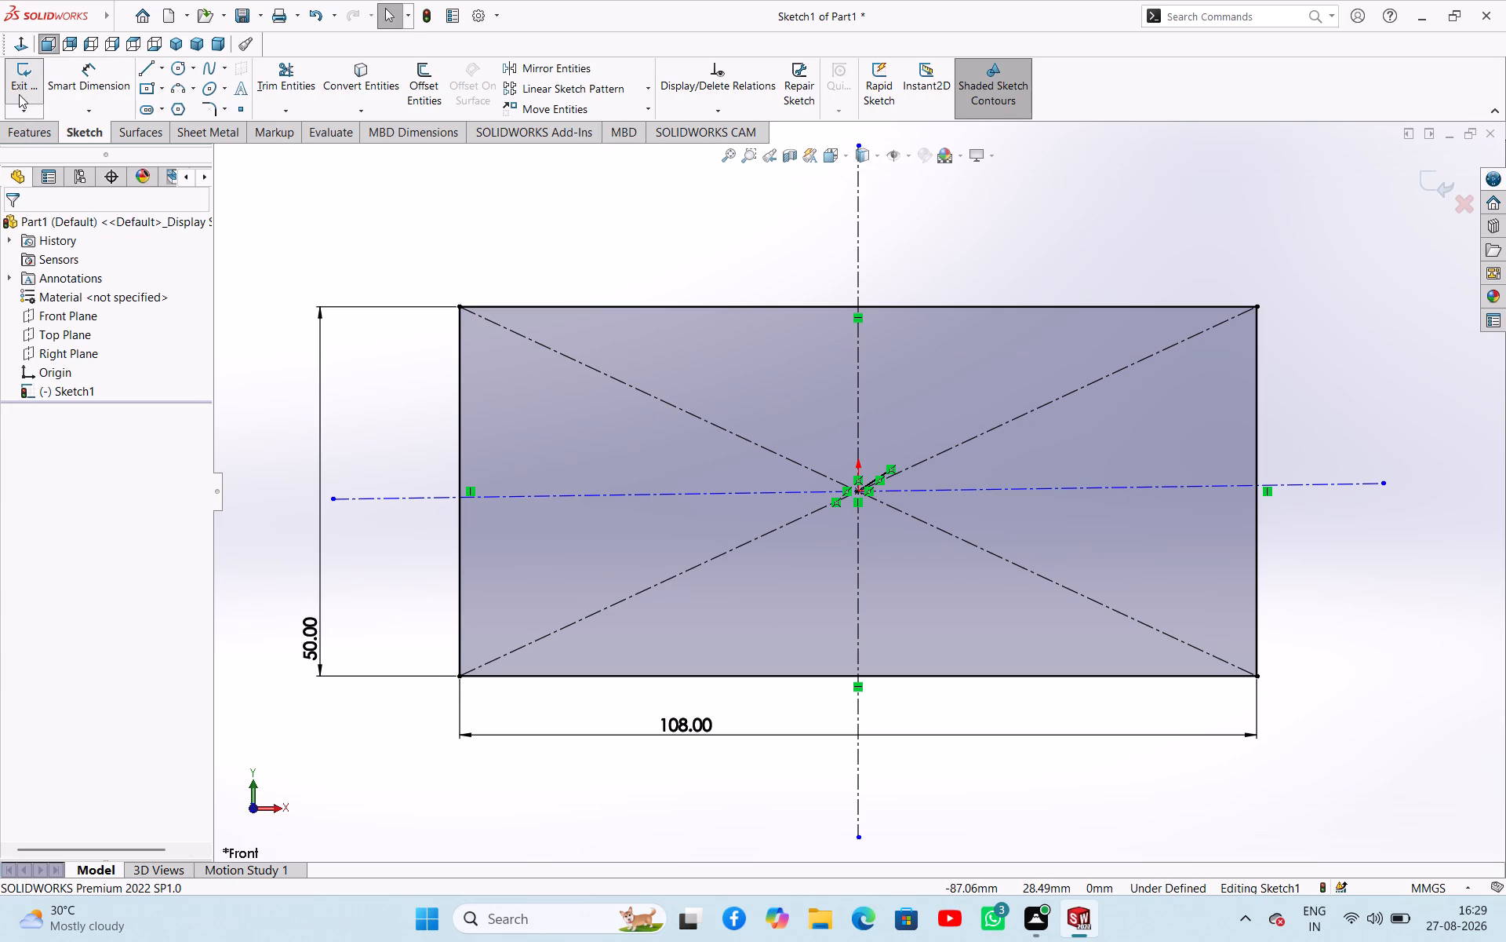
{"action": "left_click", "coordinate": [19, 94]}
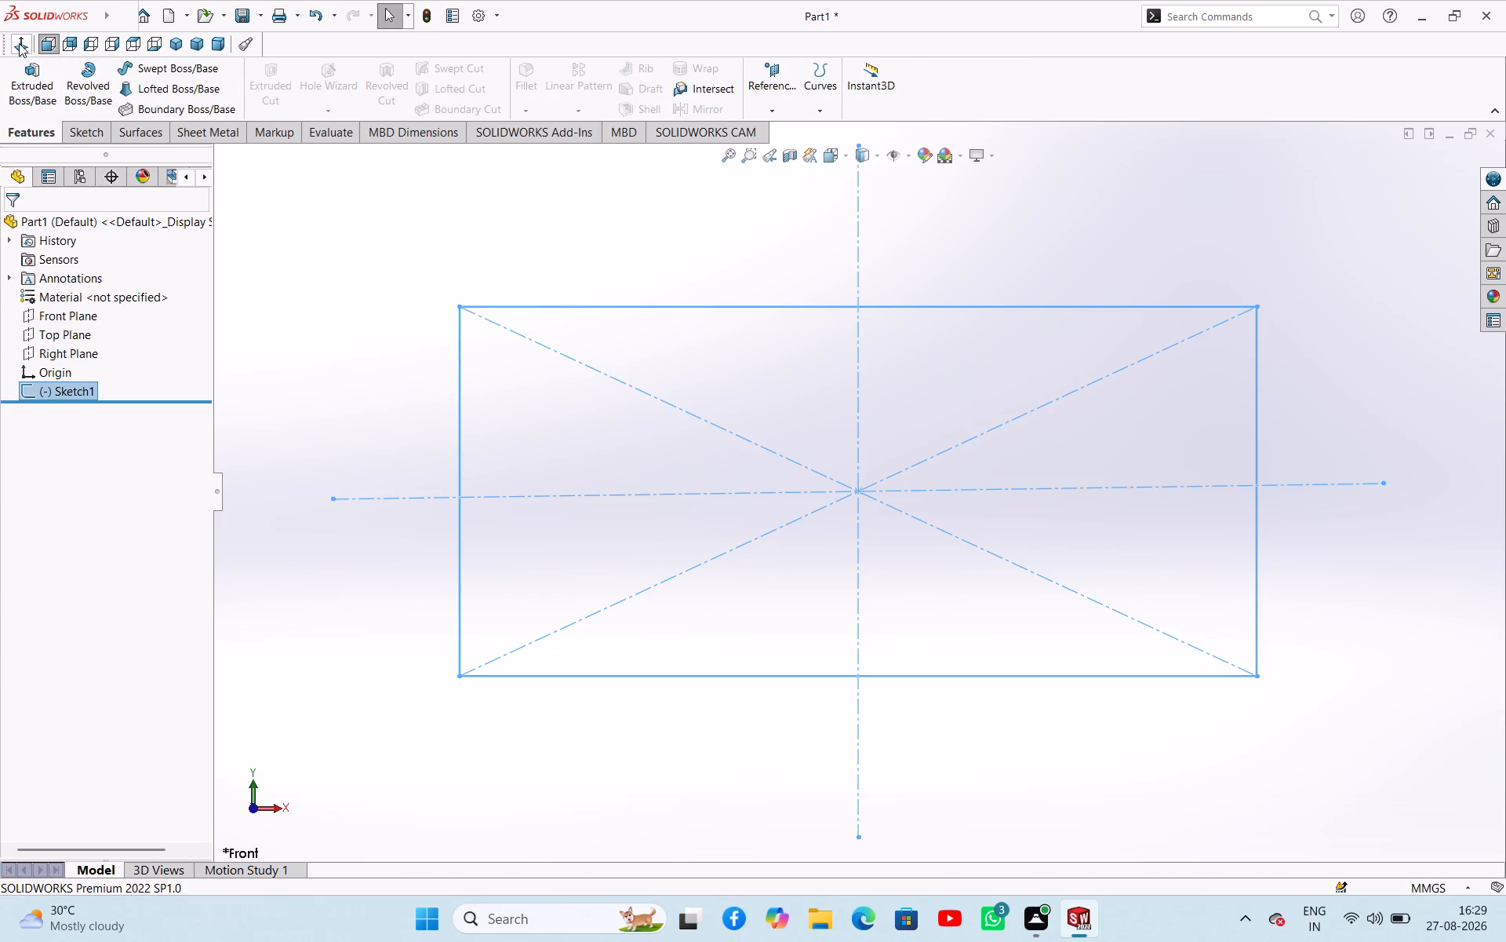
Extrude the rectangle sketch as a boss using the Mid Plane end condition.
{"action": "left_click", "coordinate": [28, 74]}
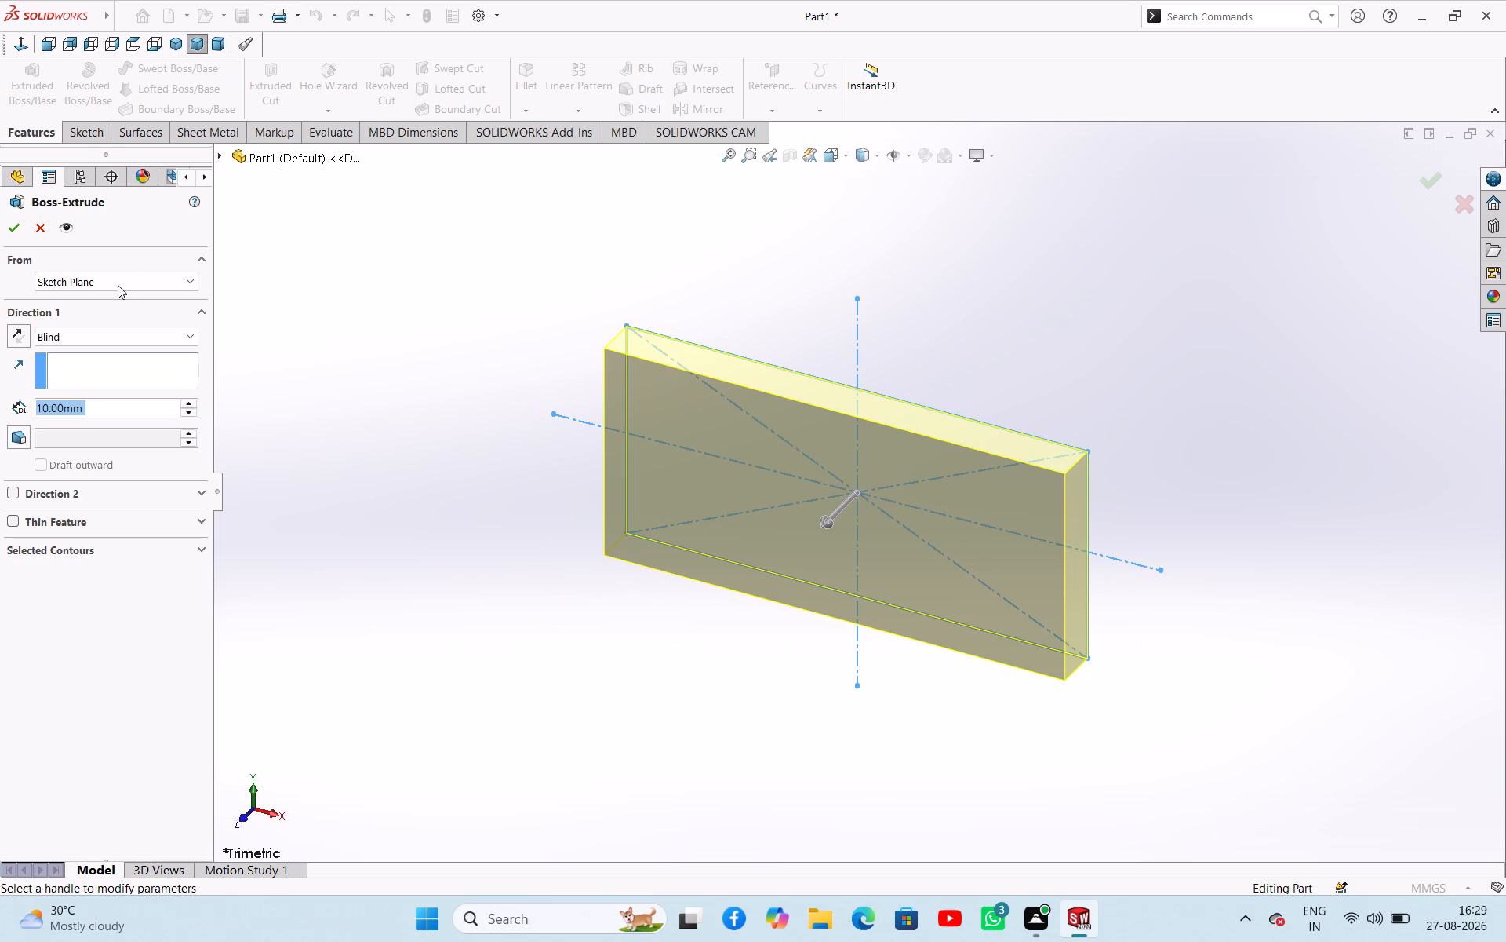
{"action": "left_click", "coordinate": [115, 331]}
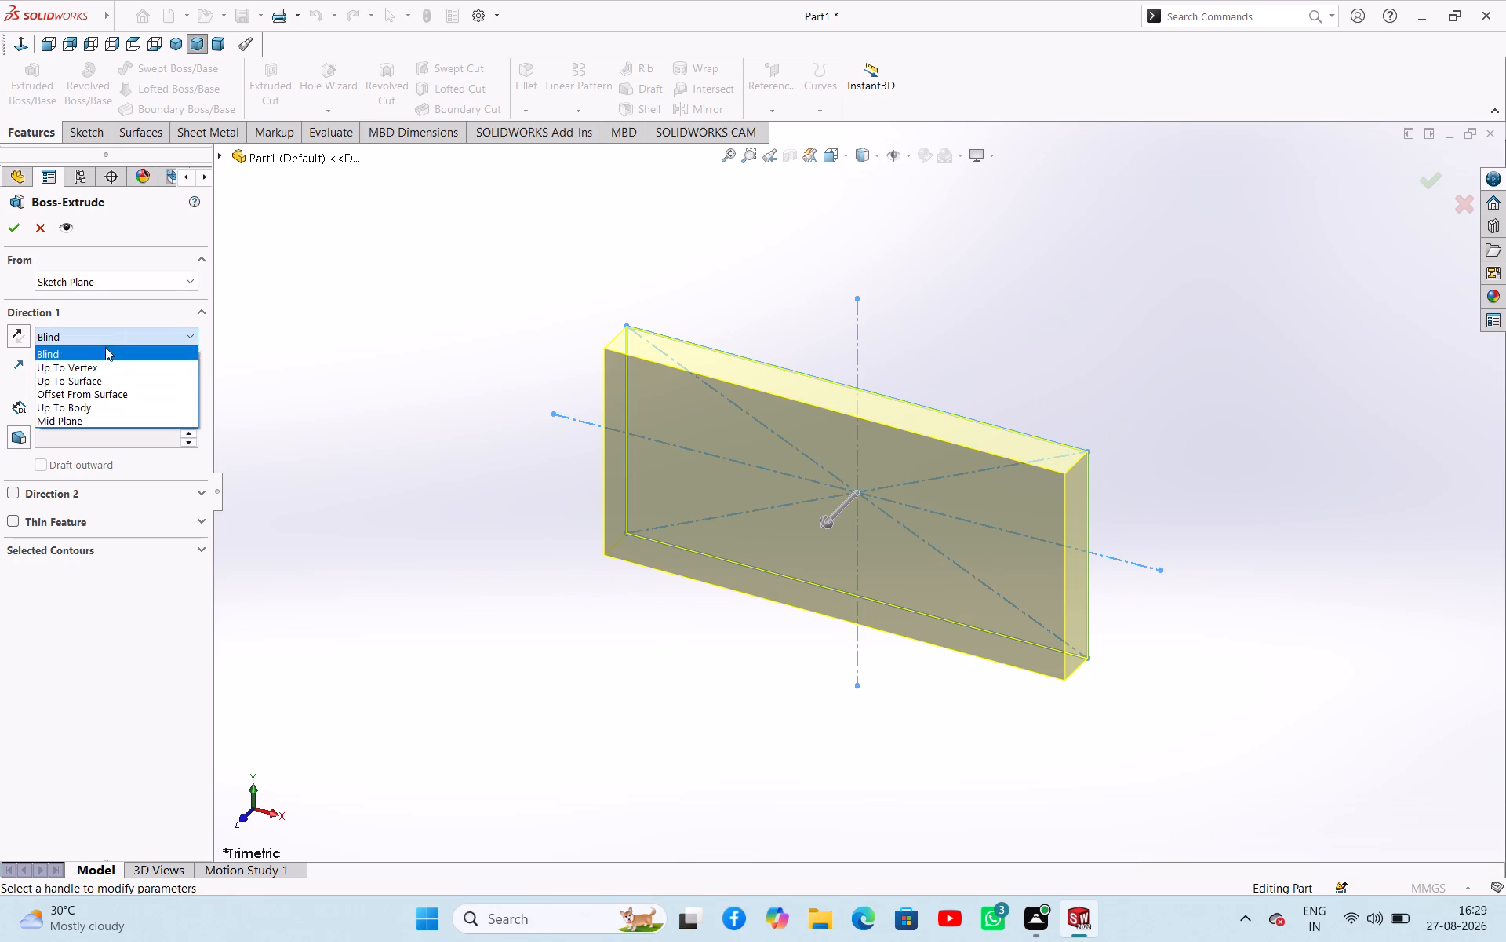
{"action": "left_click", "coordinate": [87, 418]}
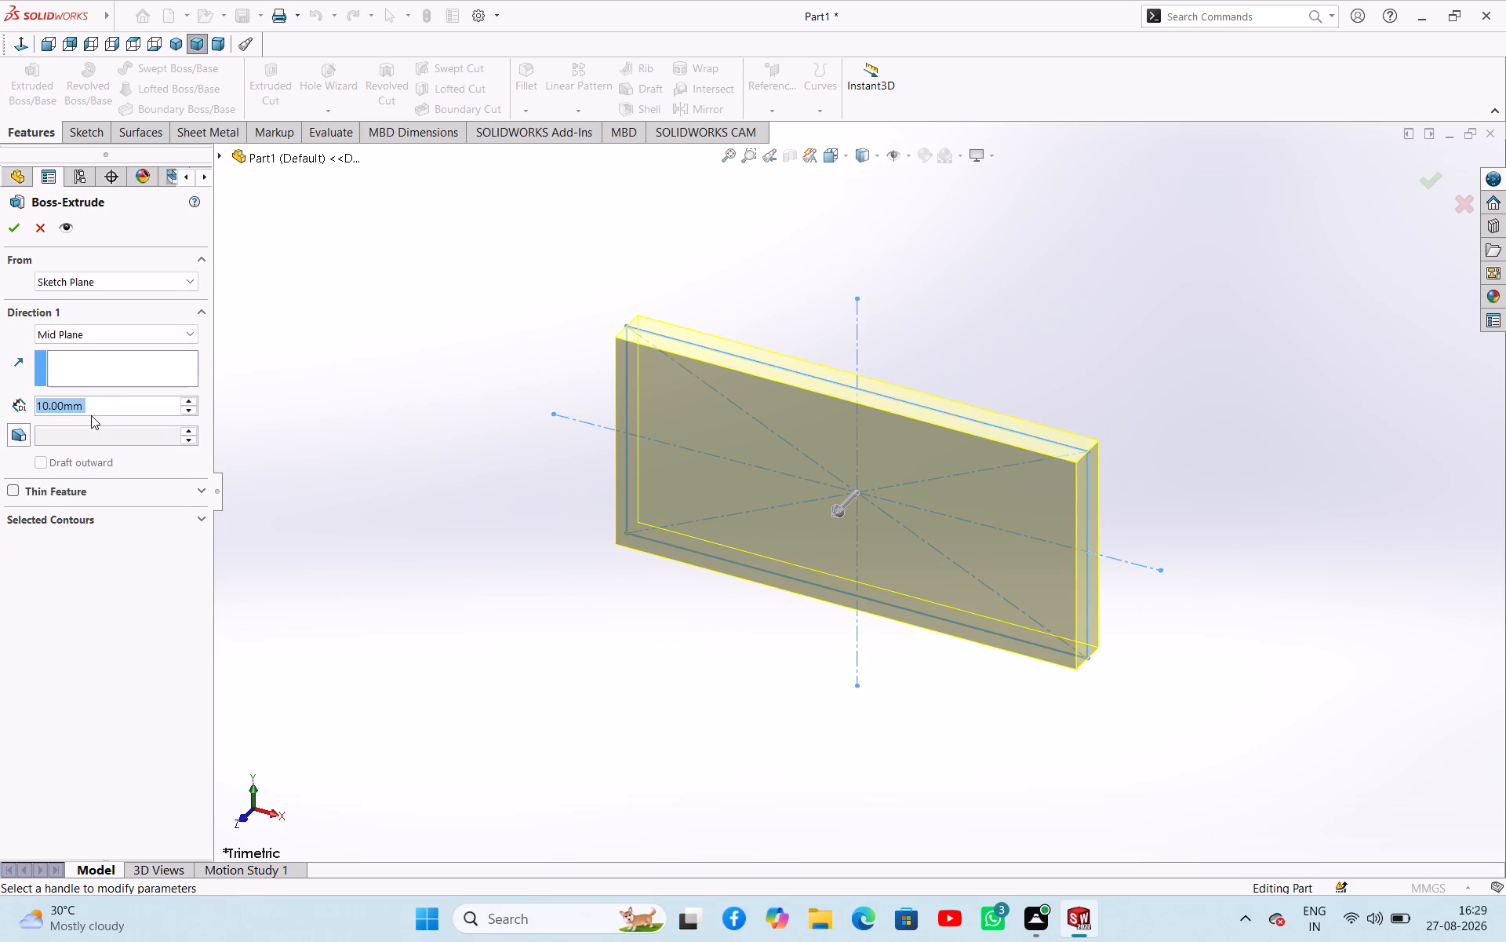
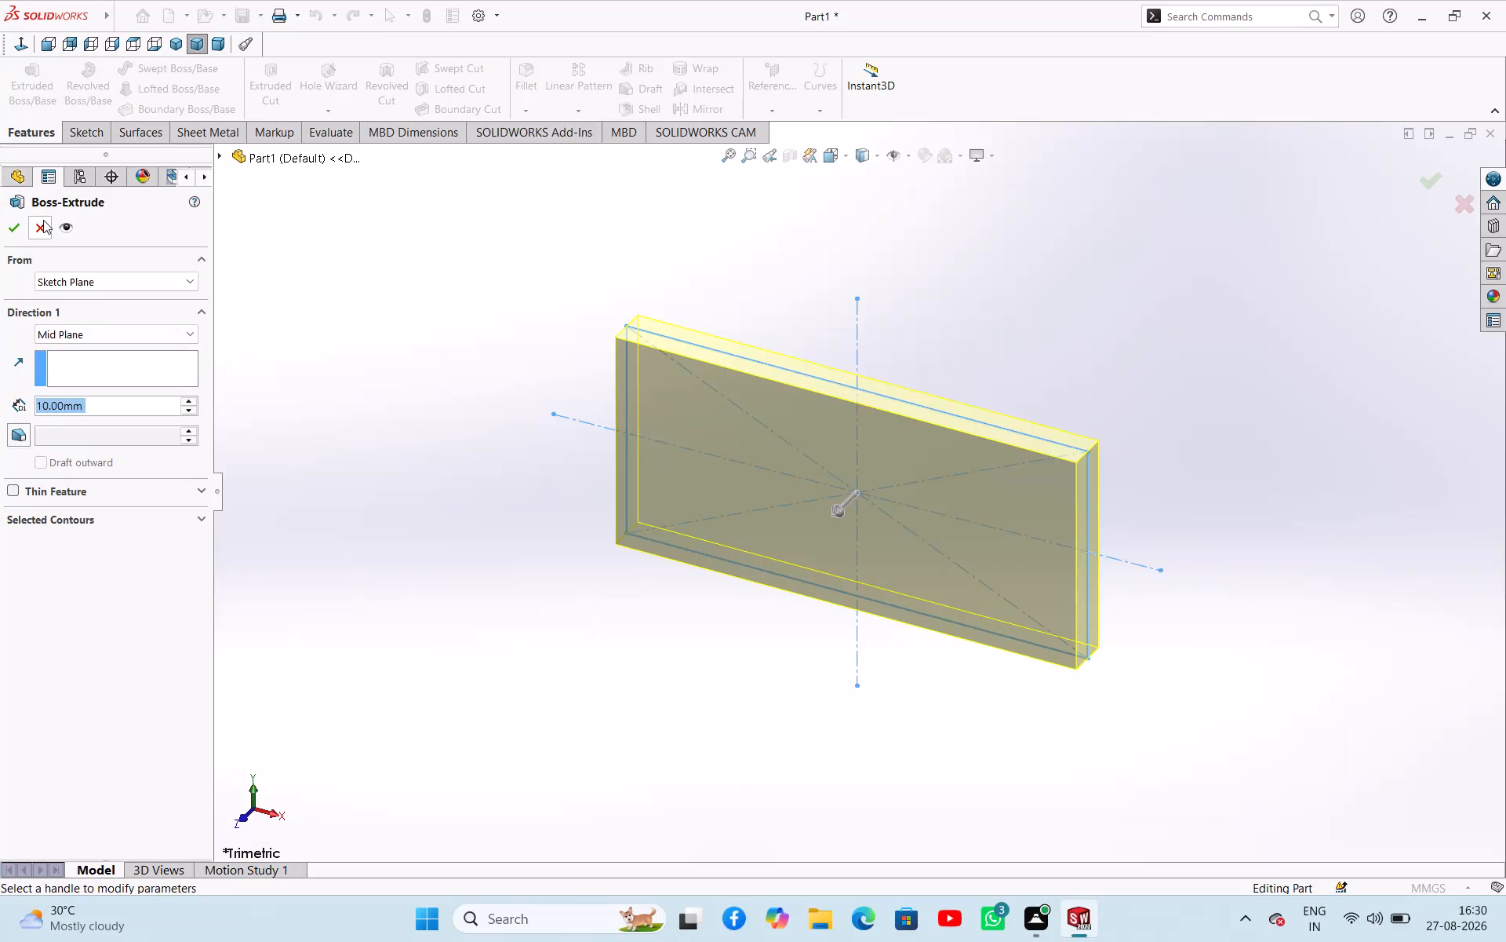
Cancel the mid-plane boss extrusion and delete the rectangle sketch from the part.
{"action": "left_click", "coordinate": [43, 220]}
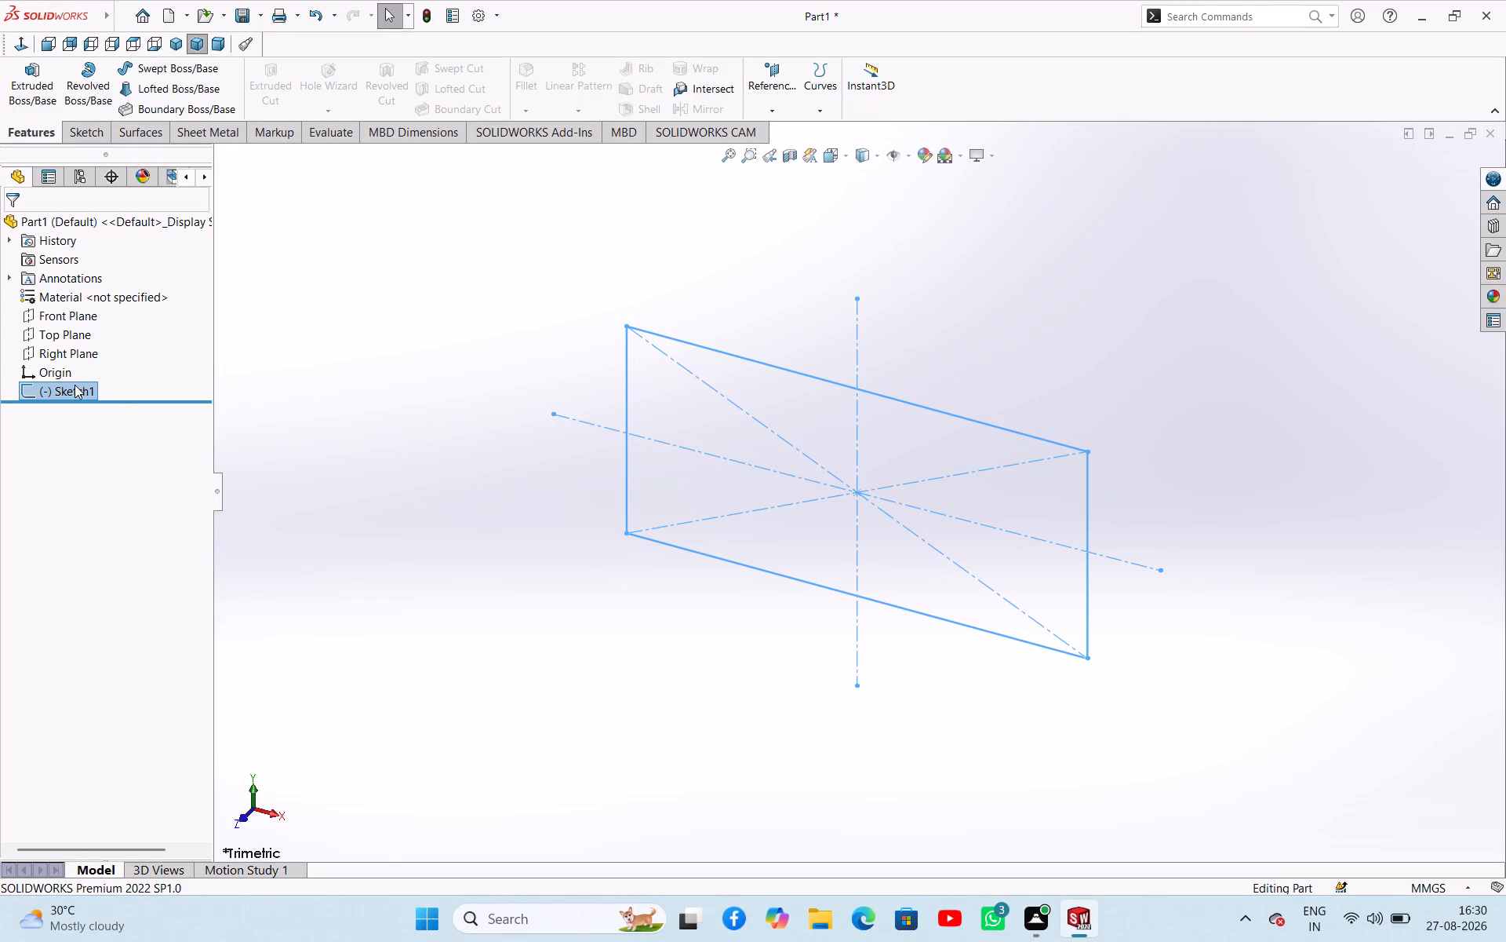
{"action": "right_click", "coordinate": [75, 385]}
{"action": "left_click", "coordinate": [129, 498]}
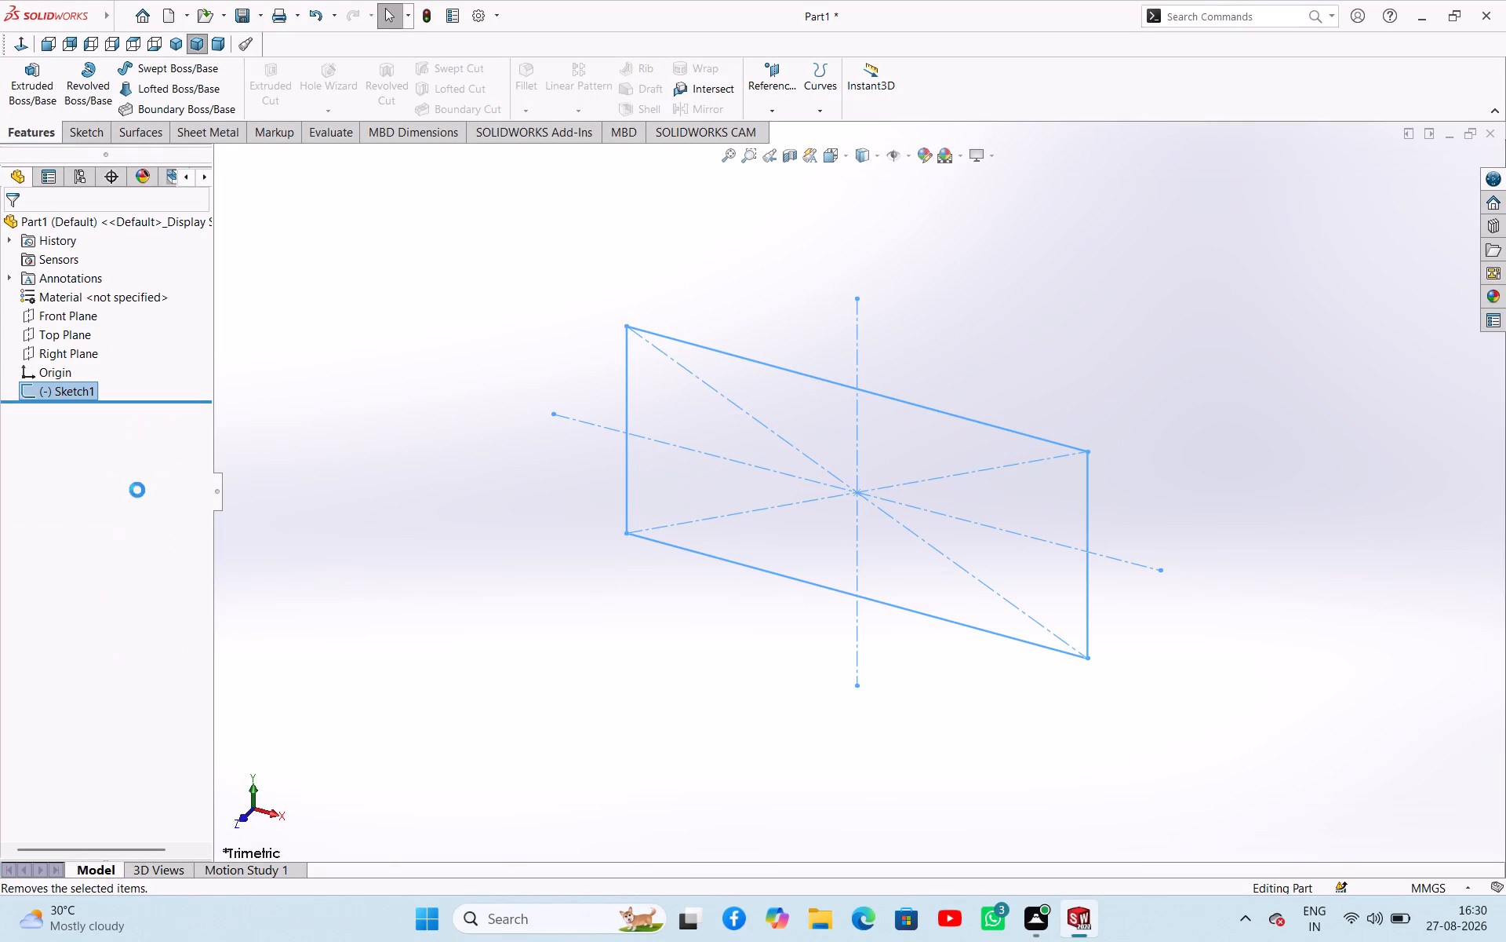
{"action": "left_click", "coordinate": [860, 363]}
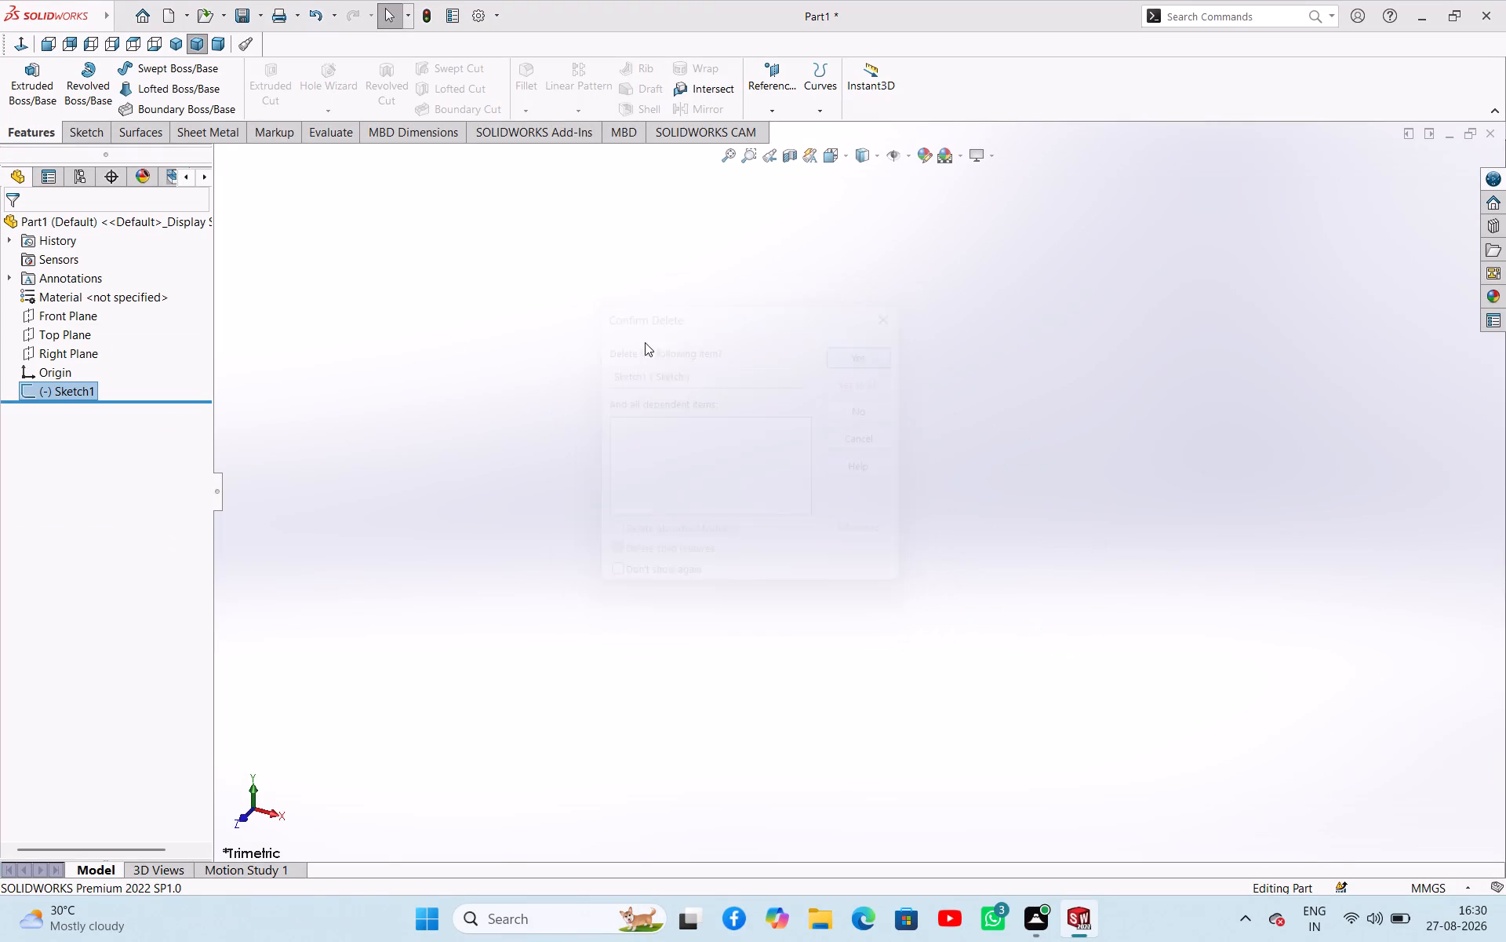
On the Top Plane, sketch a center rectangle centred on the origin, about 189 mm wide and 76 mm high.
{"action": "left_click", "coordinate": [50, 328]}
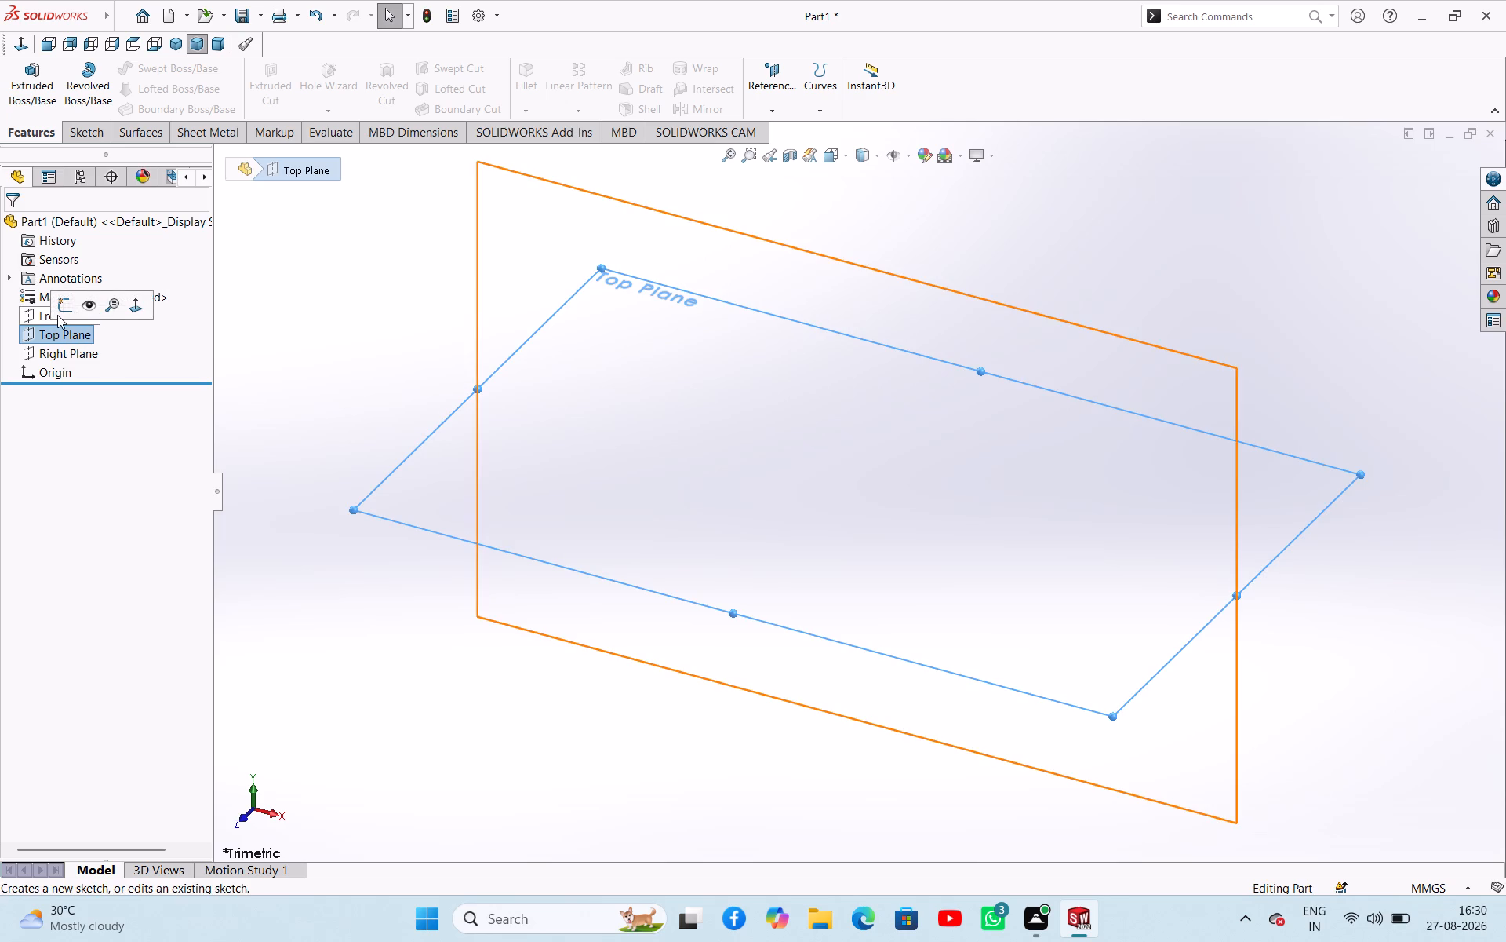
{"action": "left_click", "coordinate": [64, 313]}
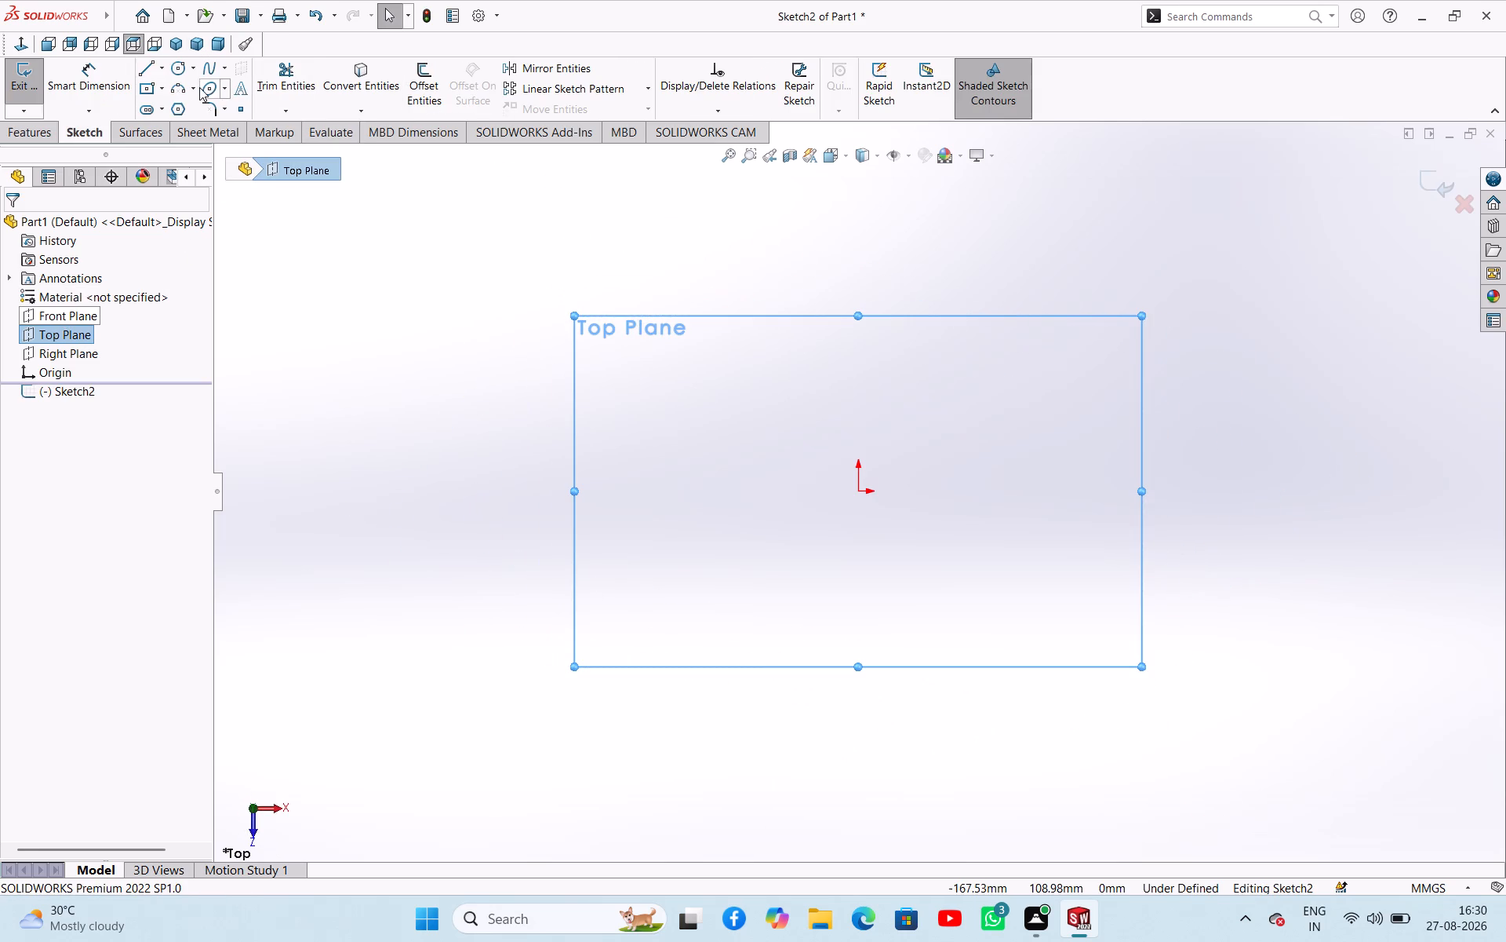
{"action": "left_click", "coordinate": [146, 86]}
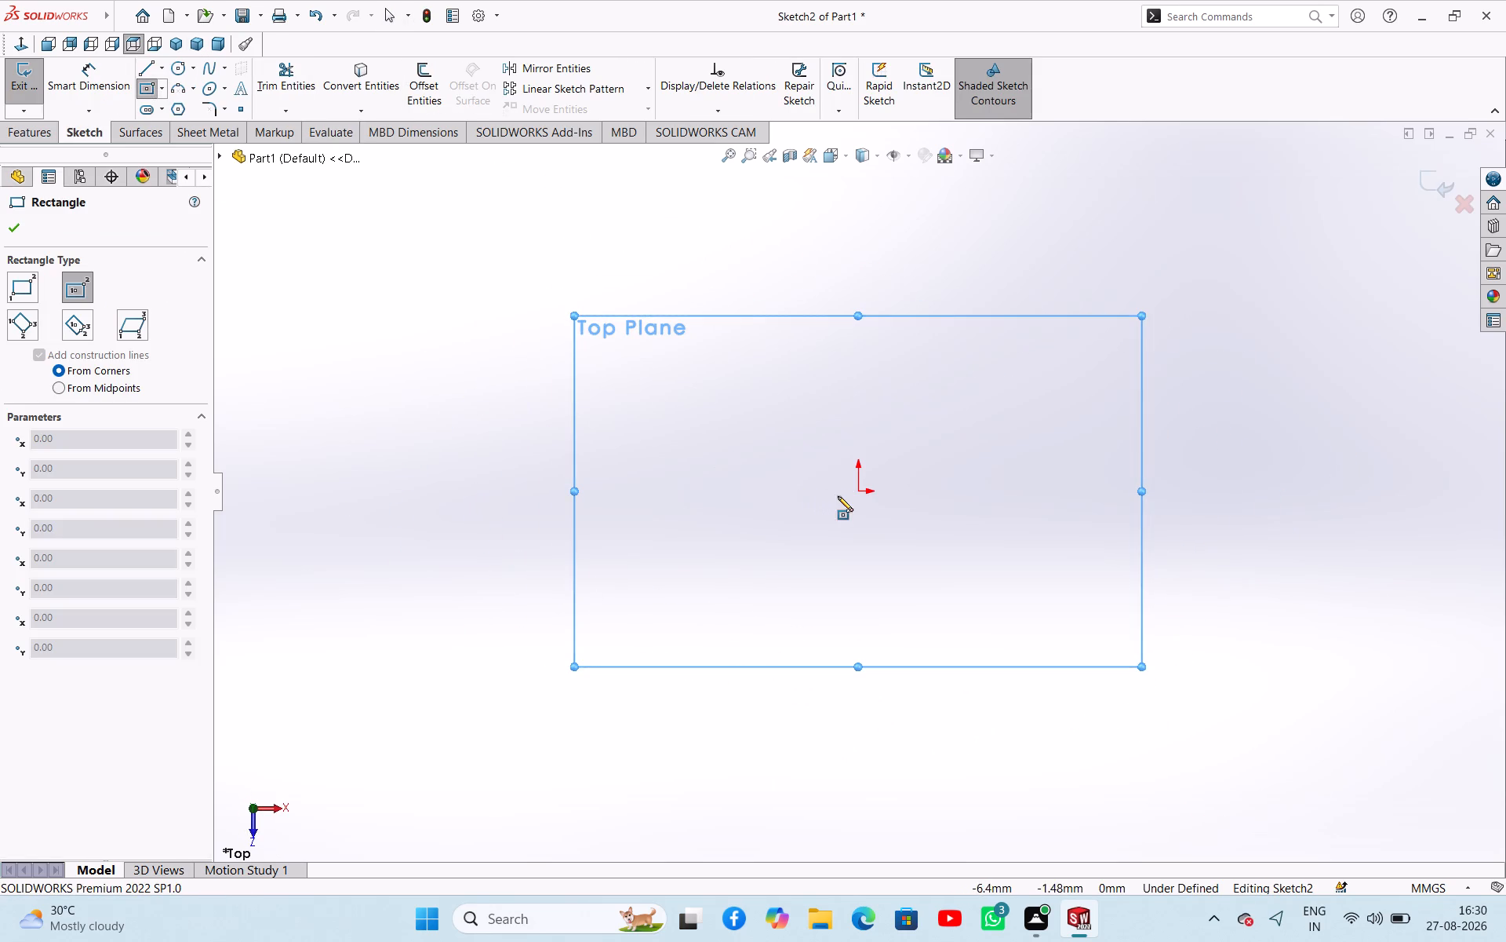
{"action": "left_click", "coordinate": [857, 493]}
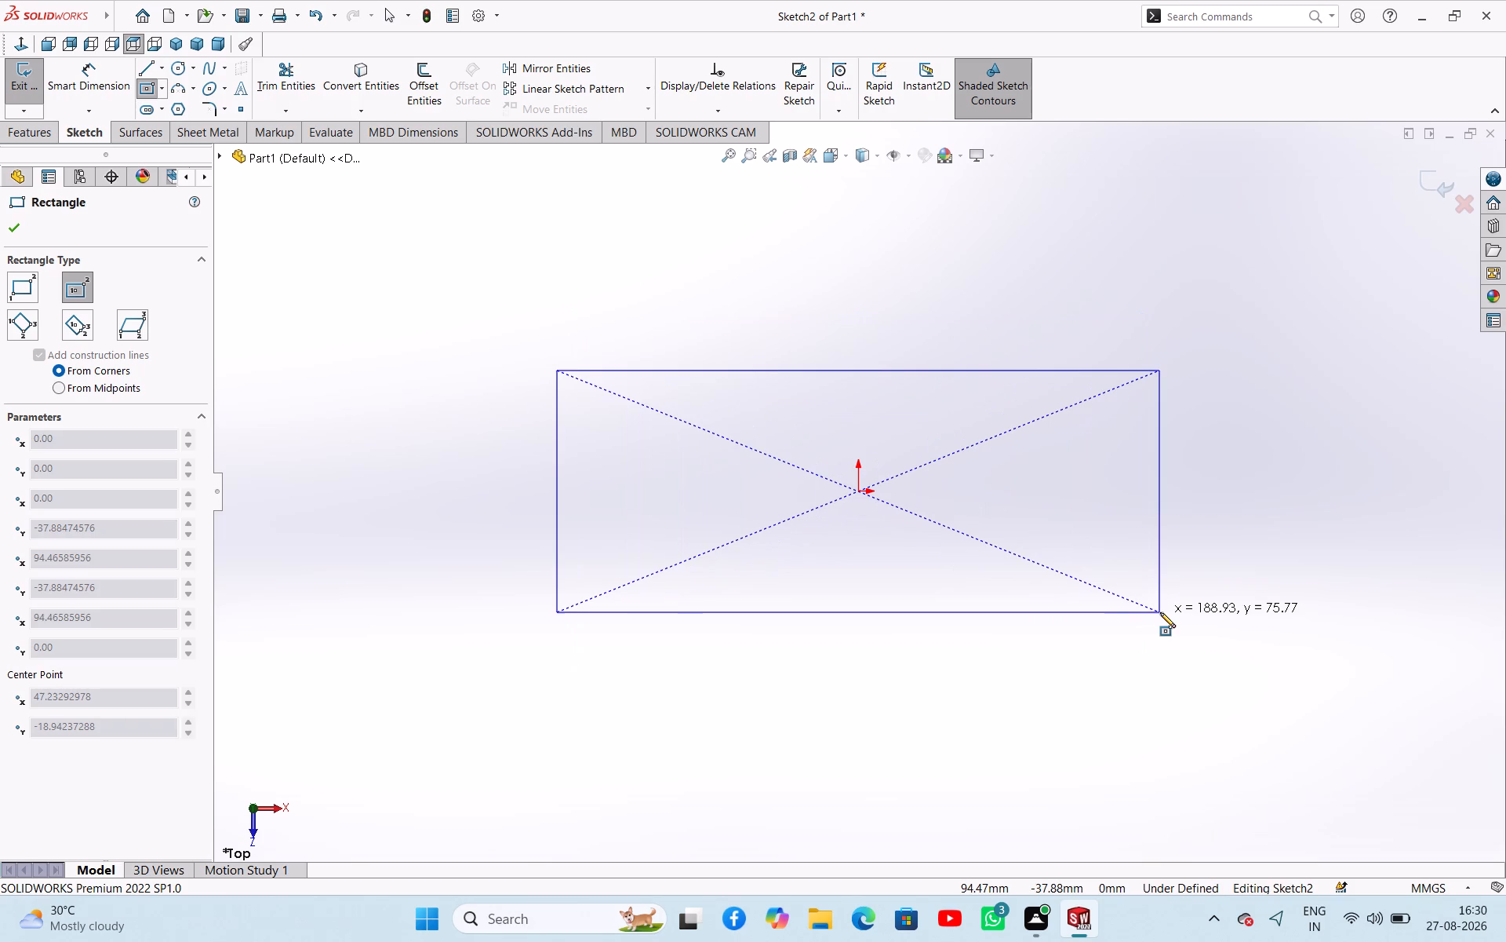
{"action": "left_click", "coordinate": [1160, 612]}
{"action": "right_click", "coordinate": [895, 643]}
{"action": "left_click", "coordinate": [924, 650]}
Dimension the rectangle 108 mm wide and 50 mm high, and exit the sketch.
{"action": "right_click_drag", "start_coordinate": [838, 688], "coordinate": [838, 647]}
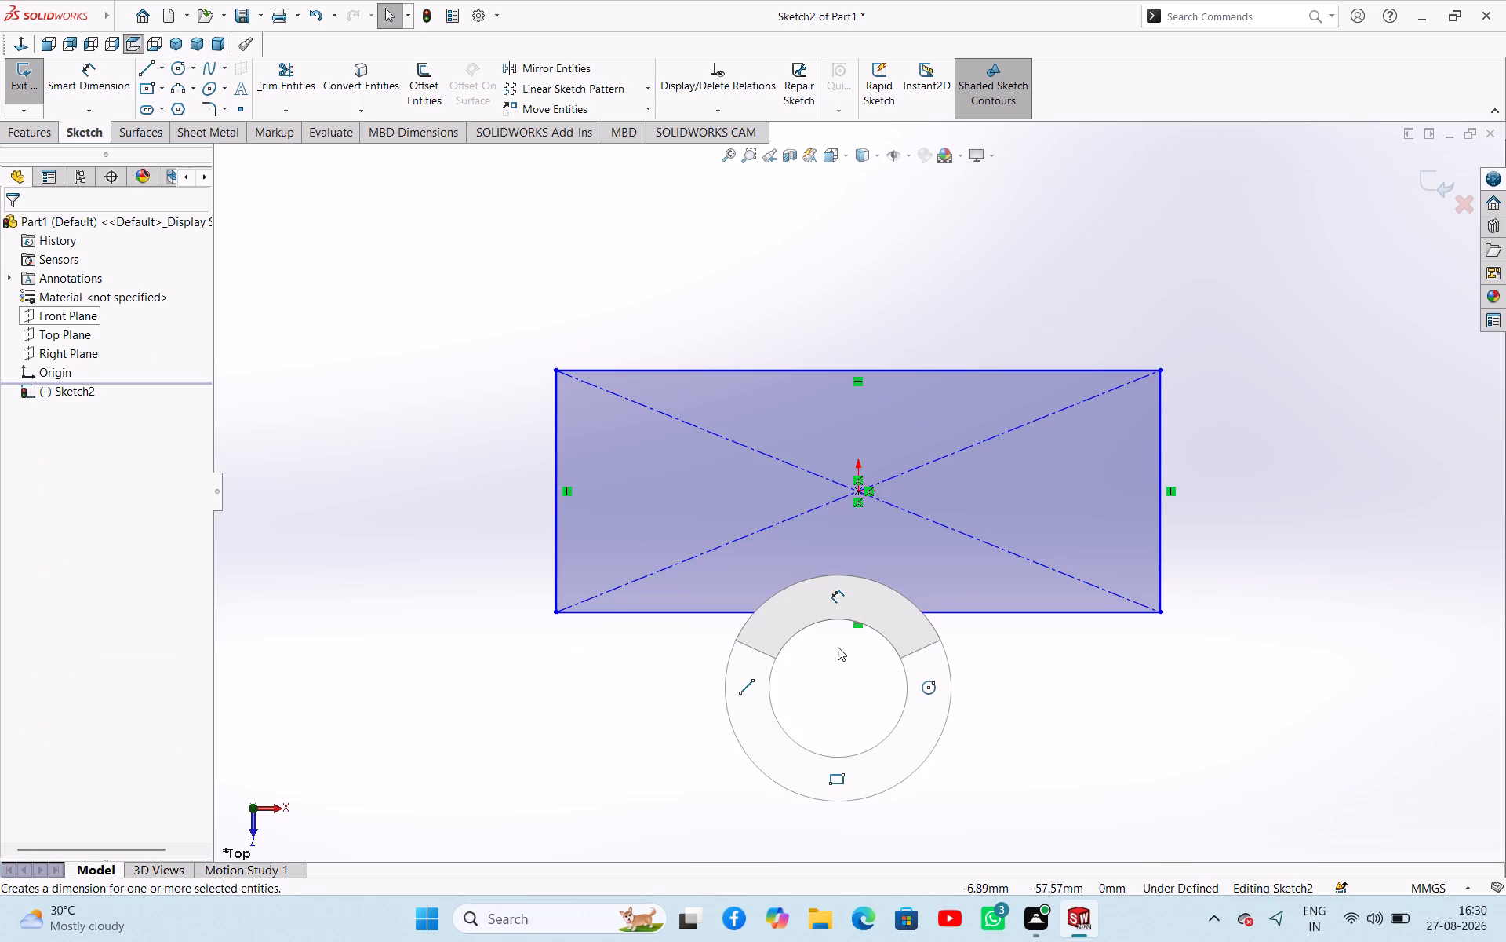
{"action": "right_click_drag", "start_coordinate": [838, 647], "coordinate": [839, 613]}
{"action": "left_click", "coordinate": [839, 613]}
{"action": "left_click", "coordinate": [838, 627]}
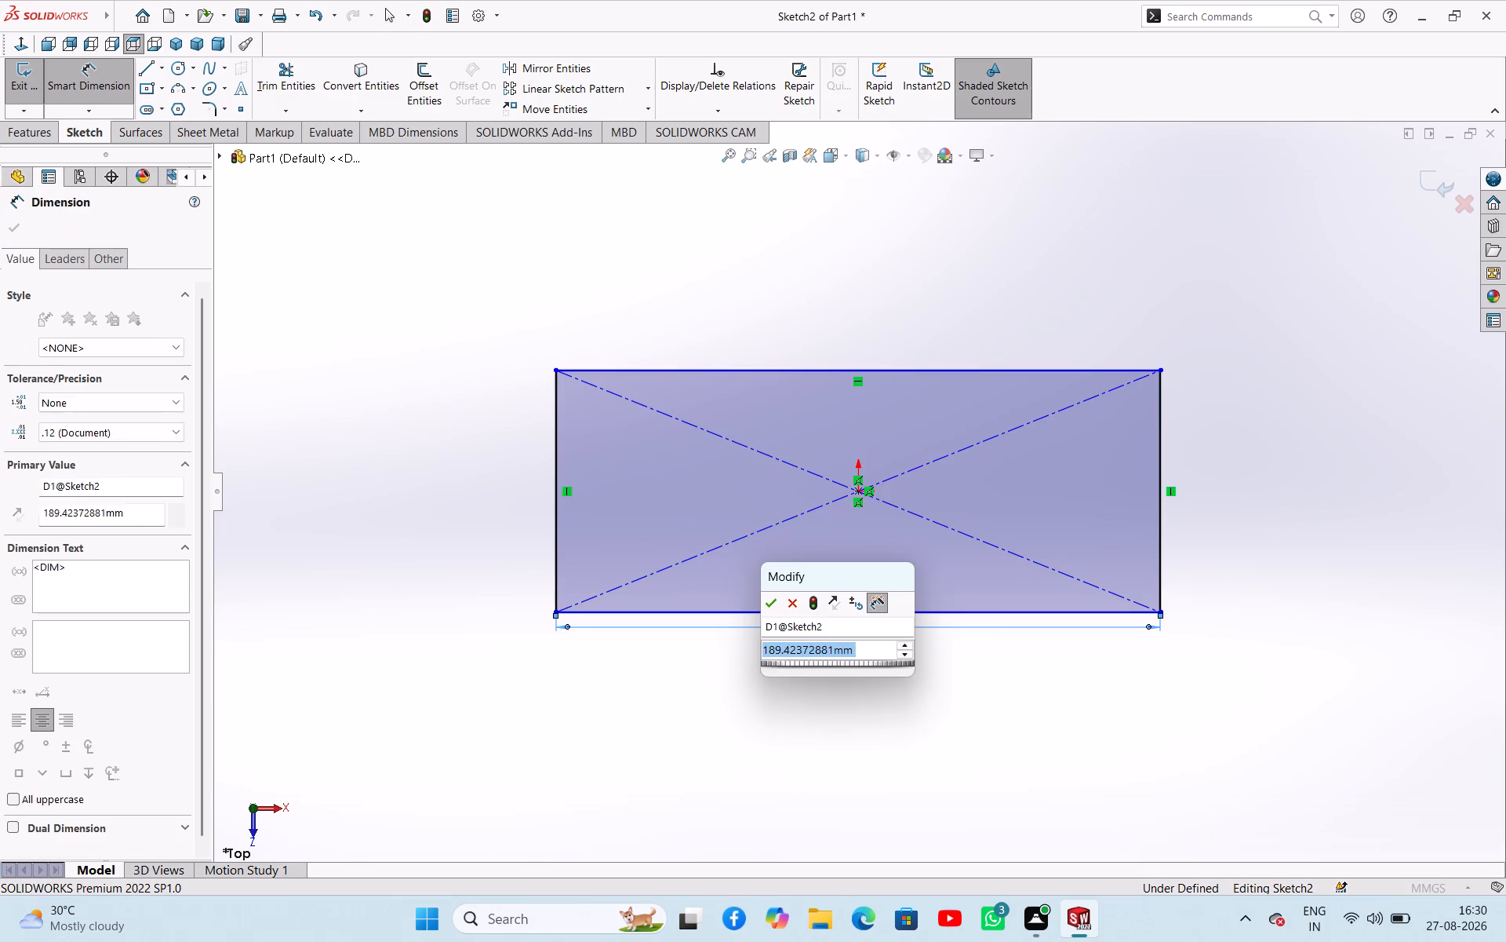
{"action": "type", "text": "108"}
{"action": "key", "text": "Return"}
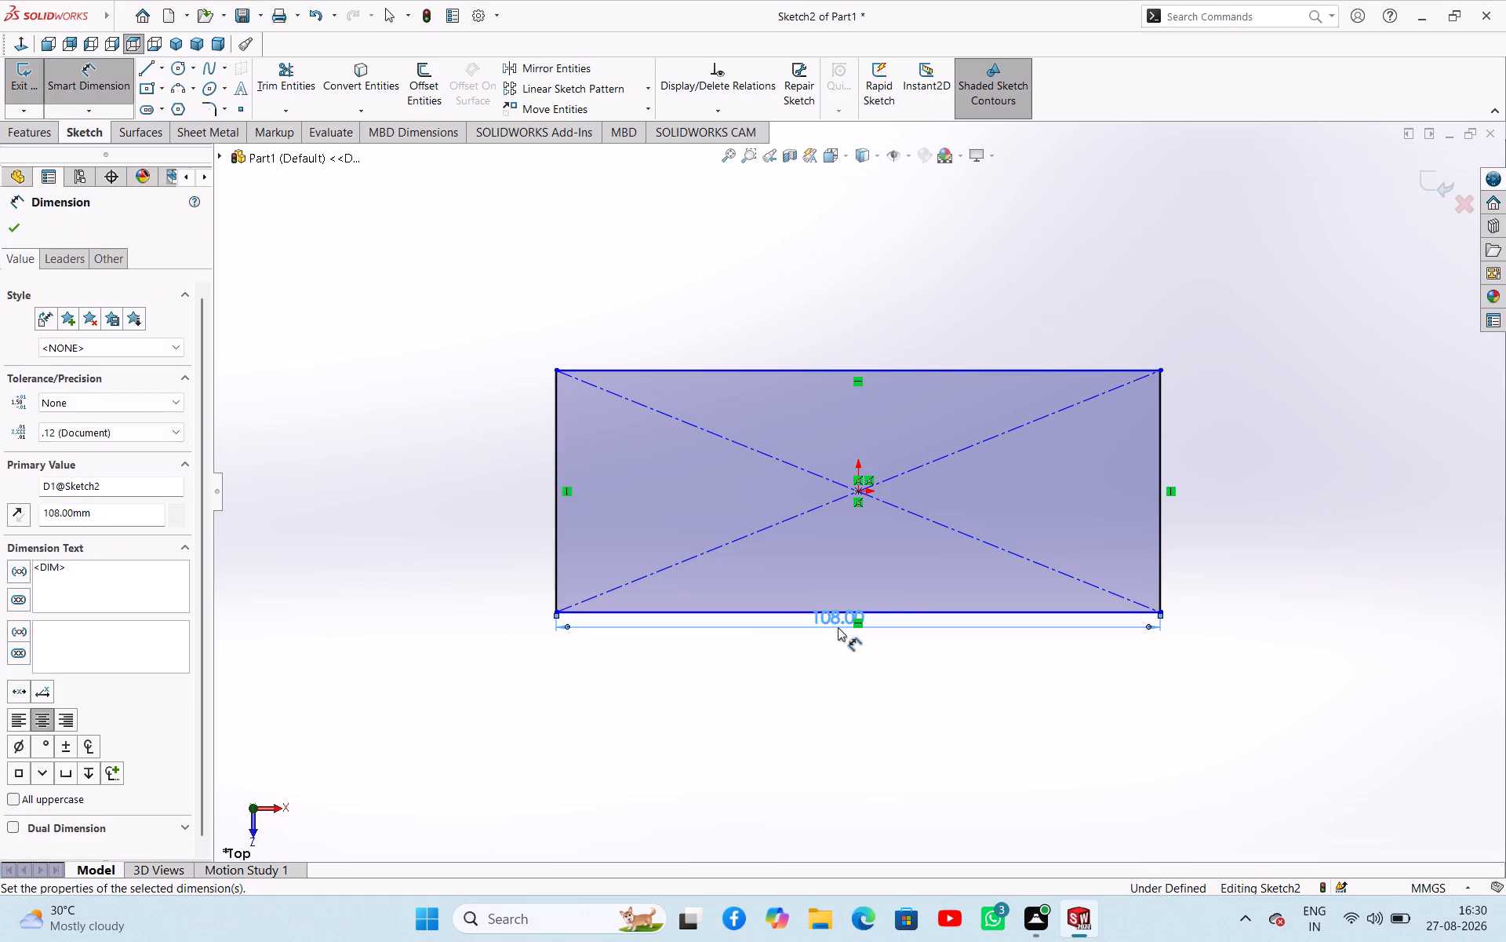
{"action": "left_click", "coordinate": [558, 519]}
{"action": "left_click", "coordinate": [515, 532]}
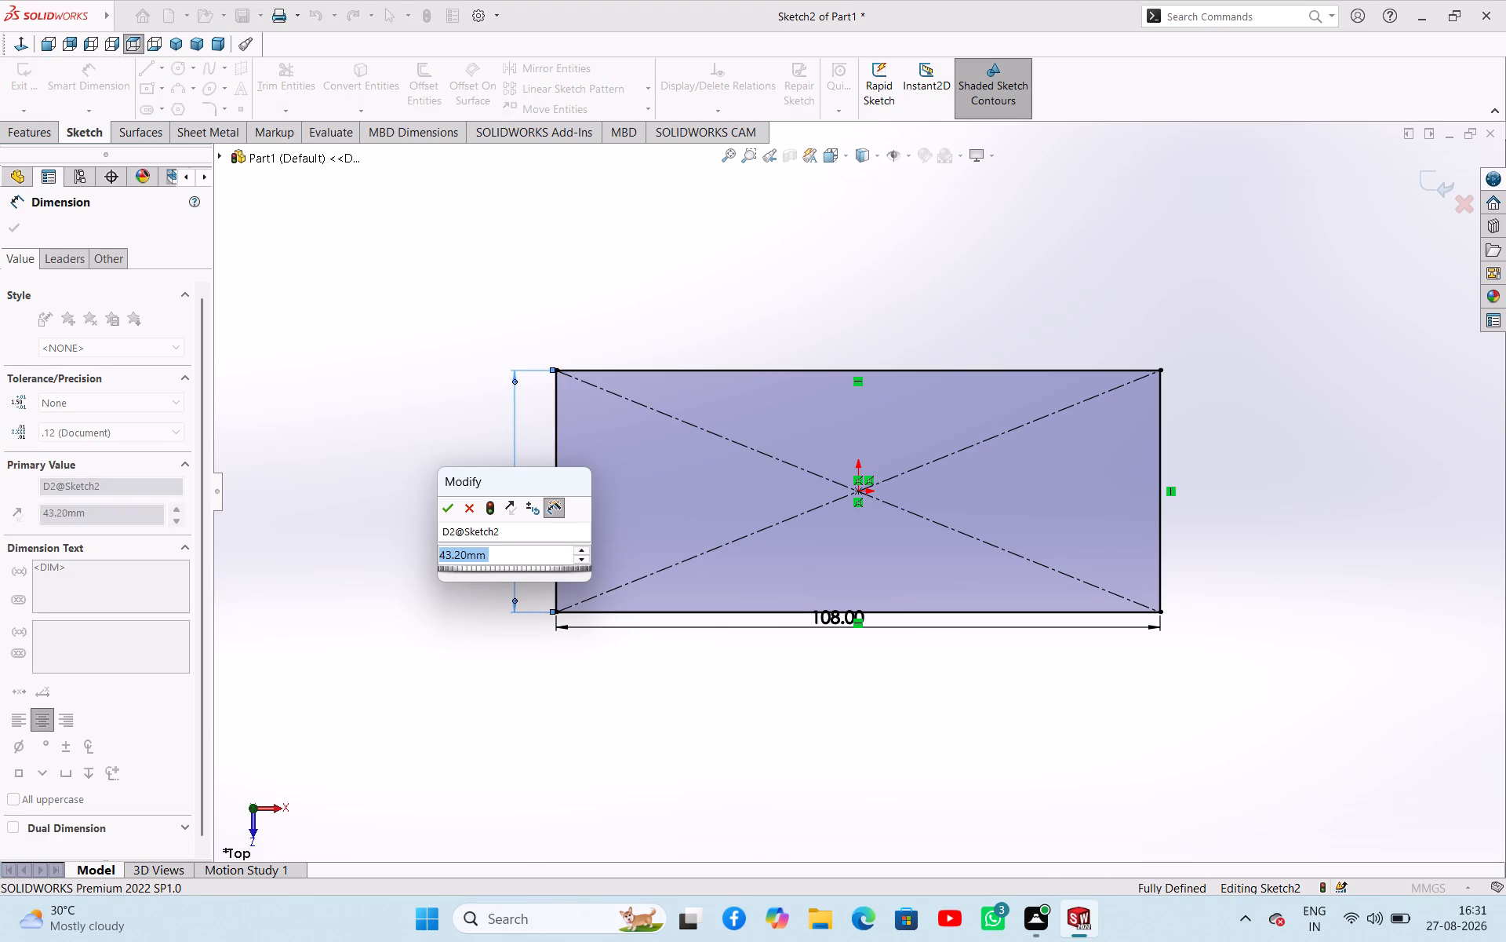
{"action": "type", "text": "50"}
{"action": "key", "text": "Return"}
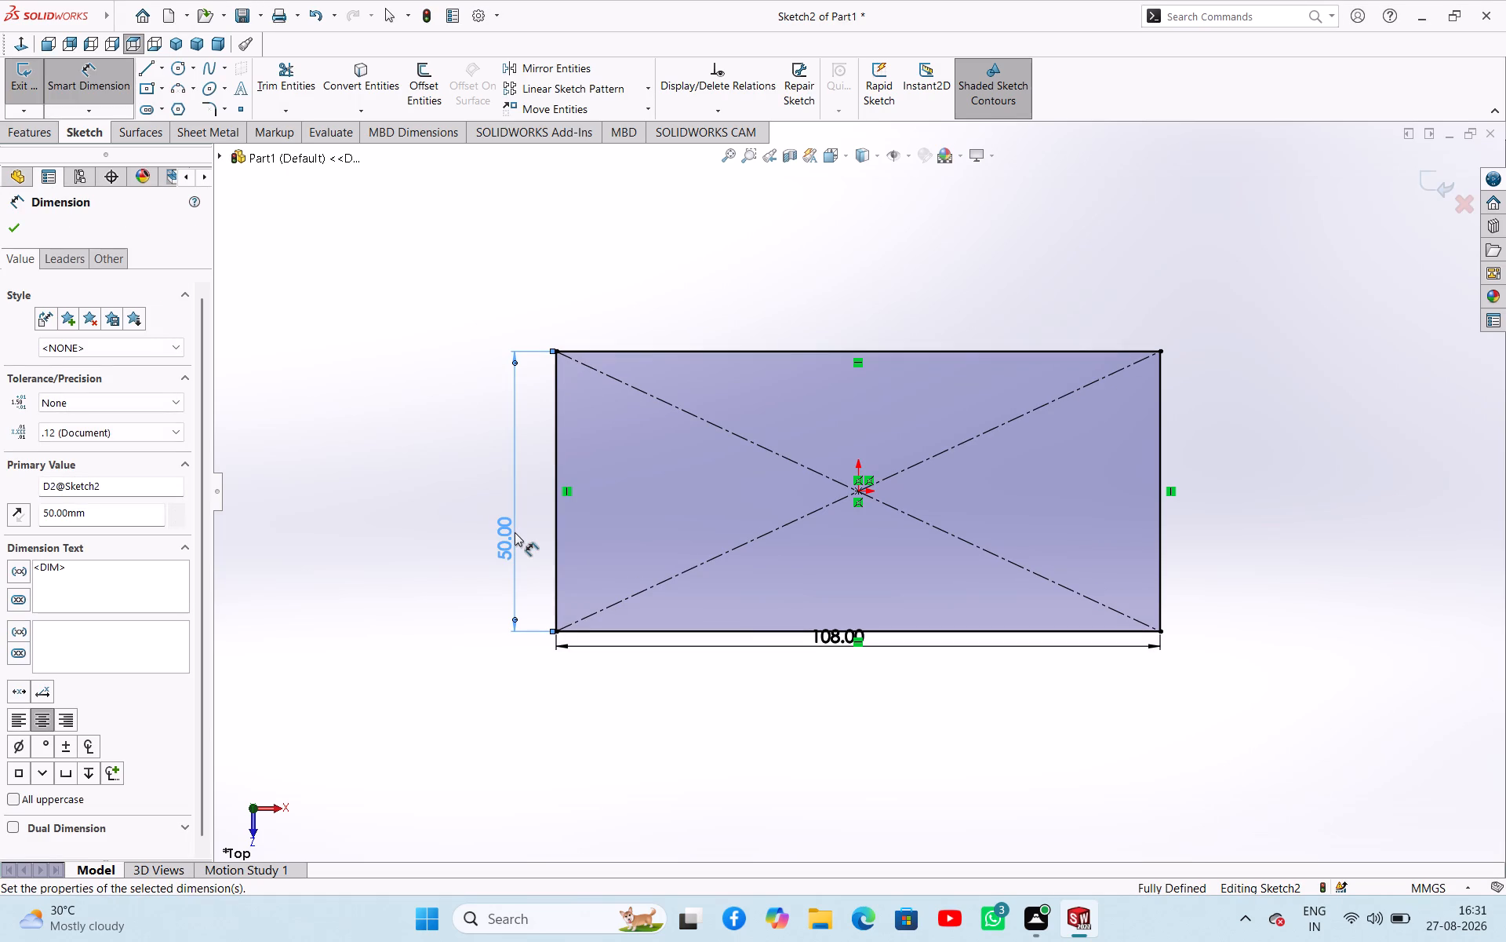
{"action": "left_click", "coordinate": [15, 236]}
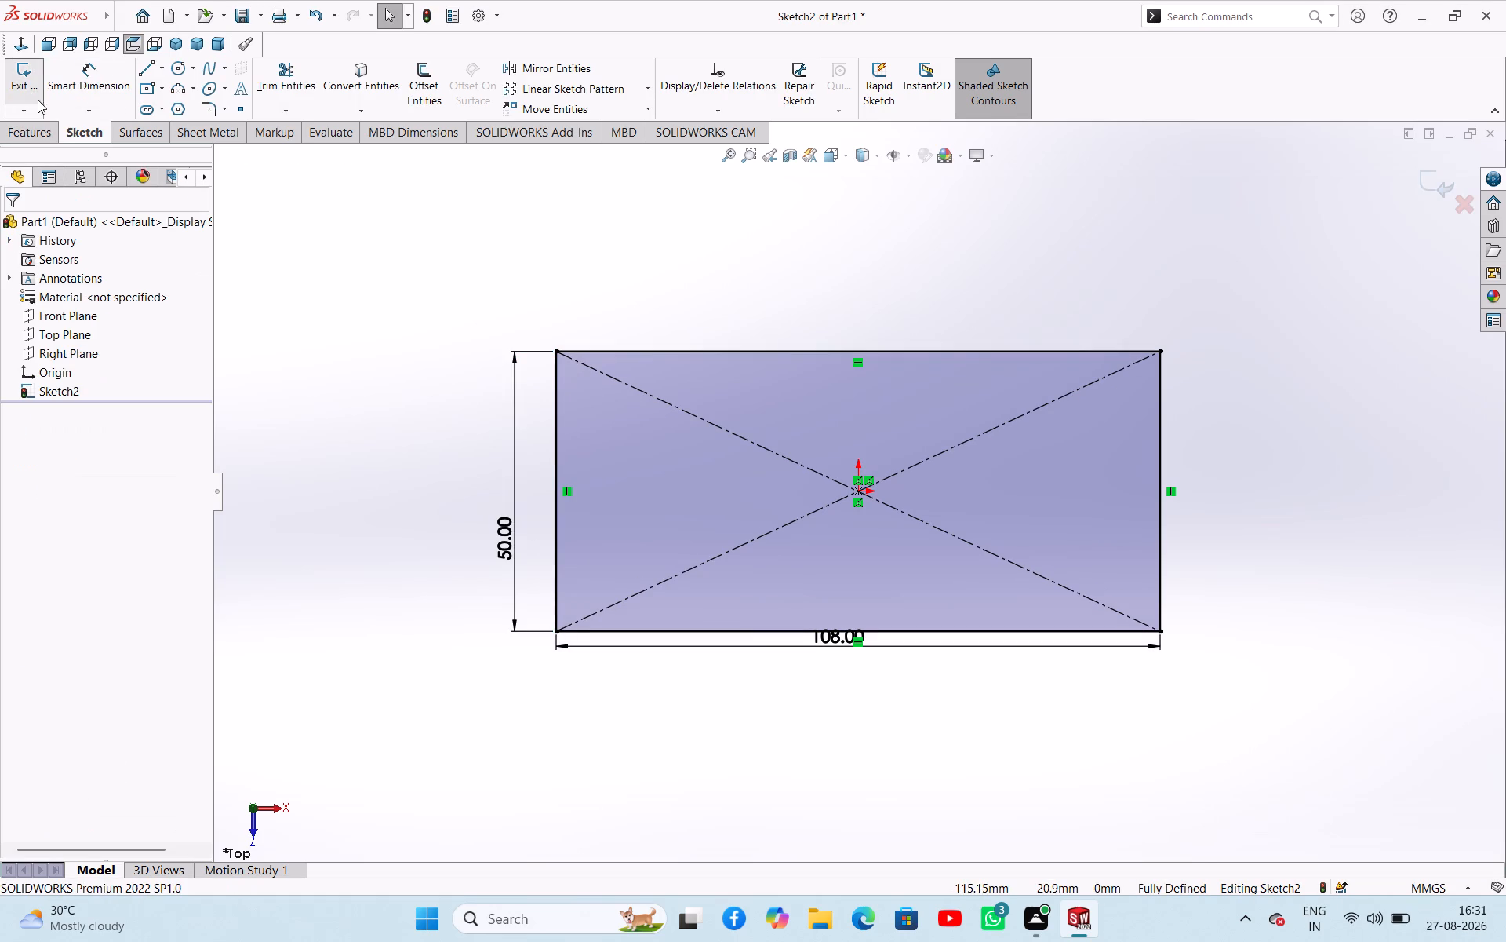
{"action": "left_click", "coordinate": [33, 82]}
Extrude the rectangle as a boss with the Mid Plane end condition and a depth of 28 mm.
{"action": "left_click", "coordinate": [182, 38]}
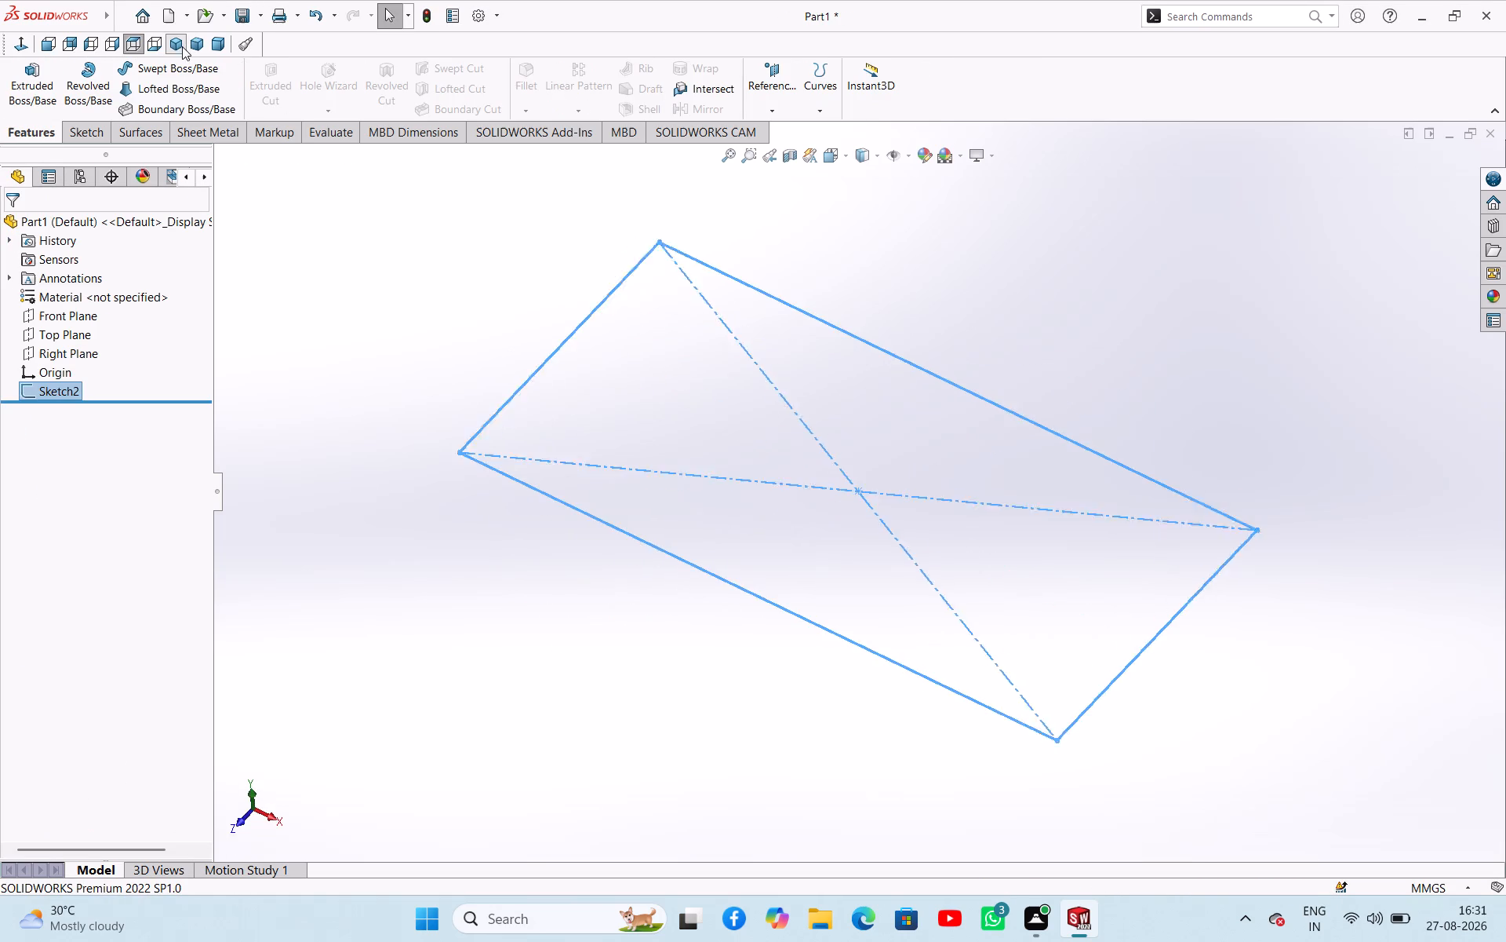
{"action": "left_click", "coordinate": [44, 87]}
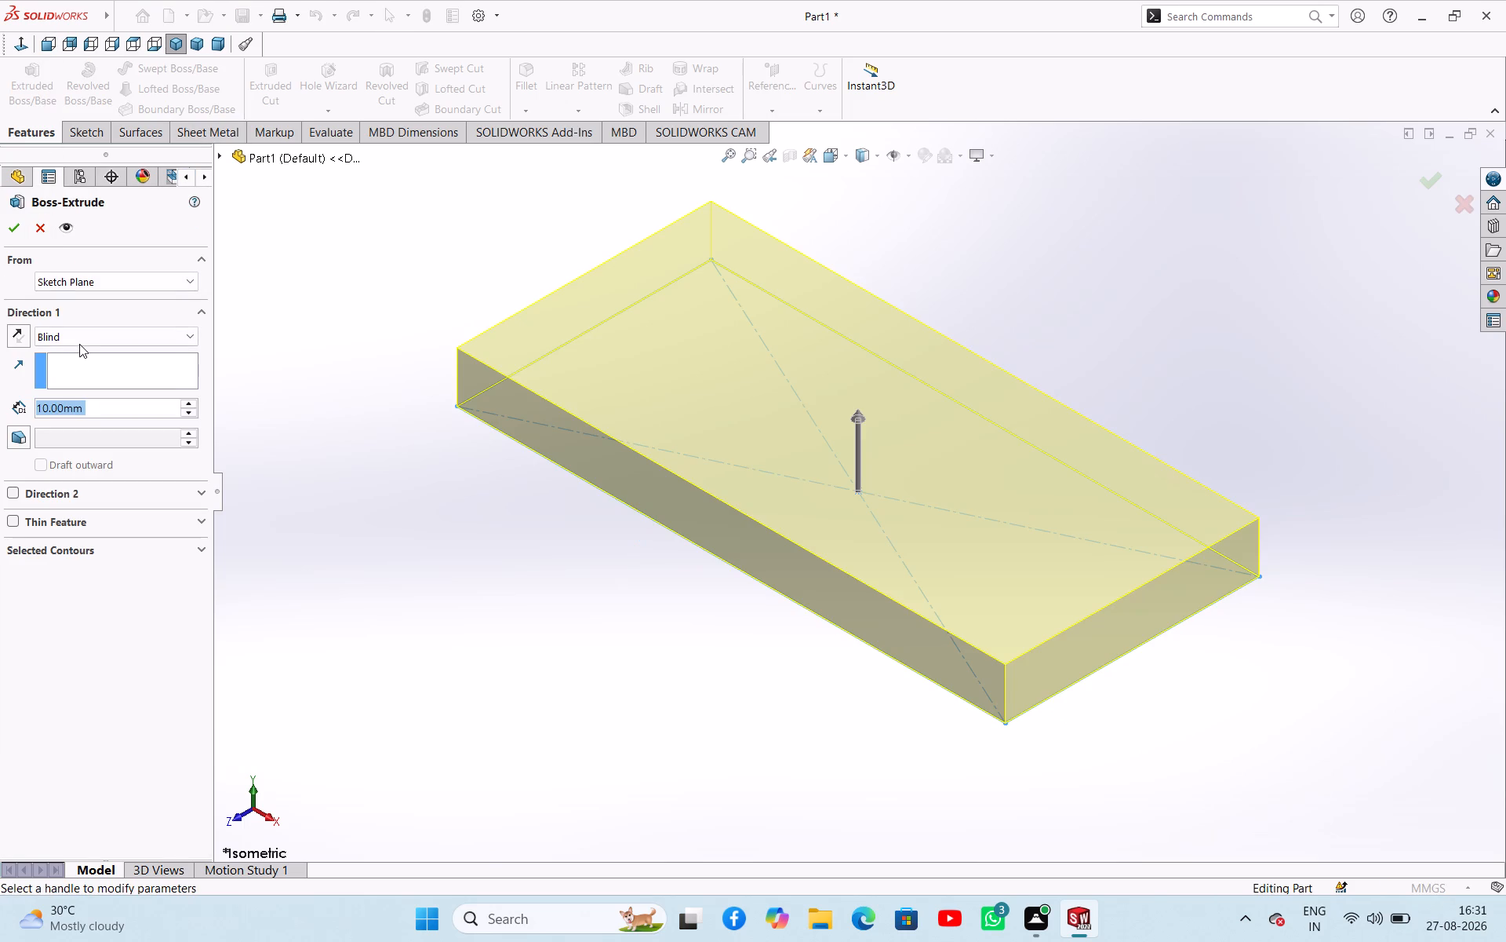
{"action": "left_click", "coordinate": [82, 339]}
{"action": "left_click", "coordinate": [83, 410]}
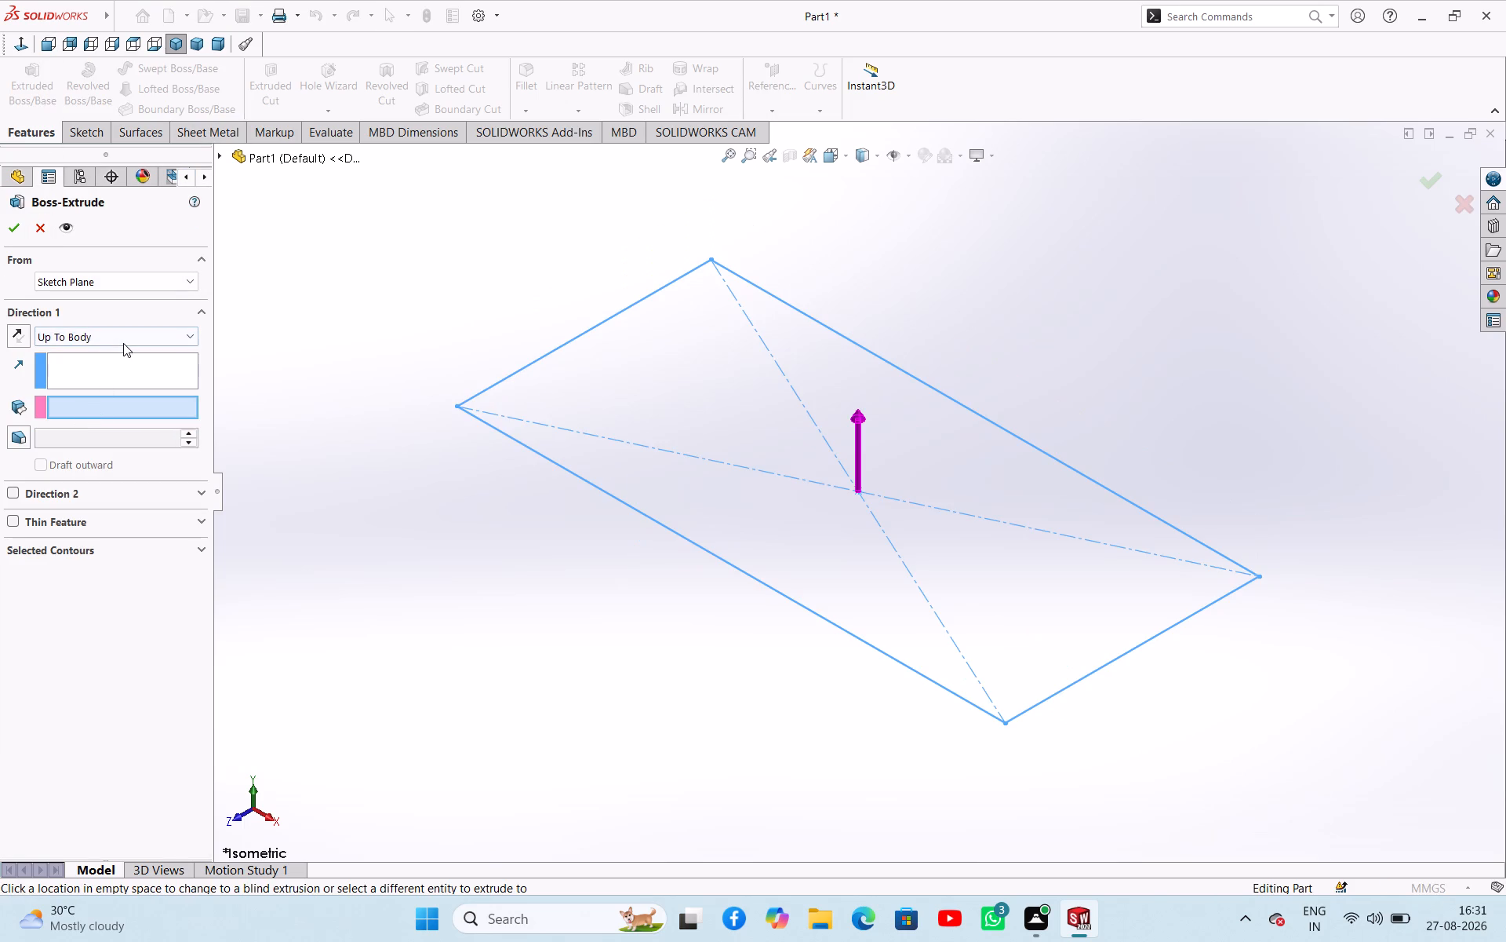
{"action": "left_click", "coordinate": [124, 340]}
{"action": "left_click", "coordinate": [95, 429]}
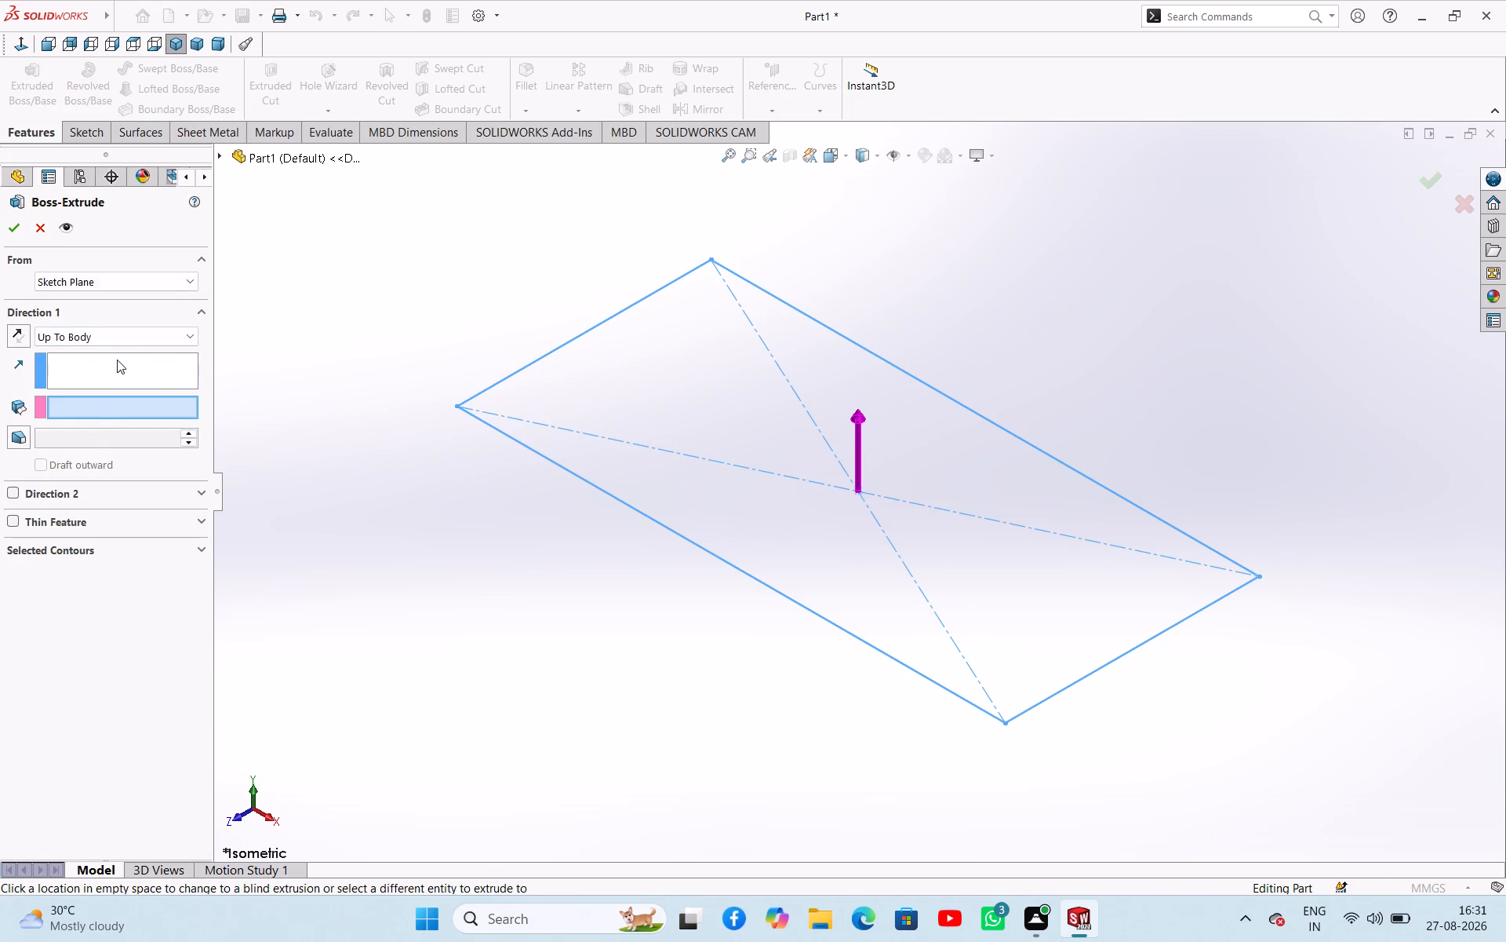
{"action": "left_click", "coordinate": [122, 341]}
{"action": "left_click", "coordinate": [97, 422]}
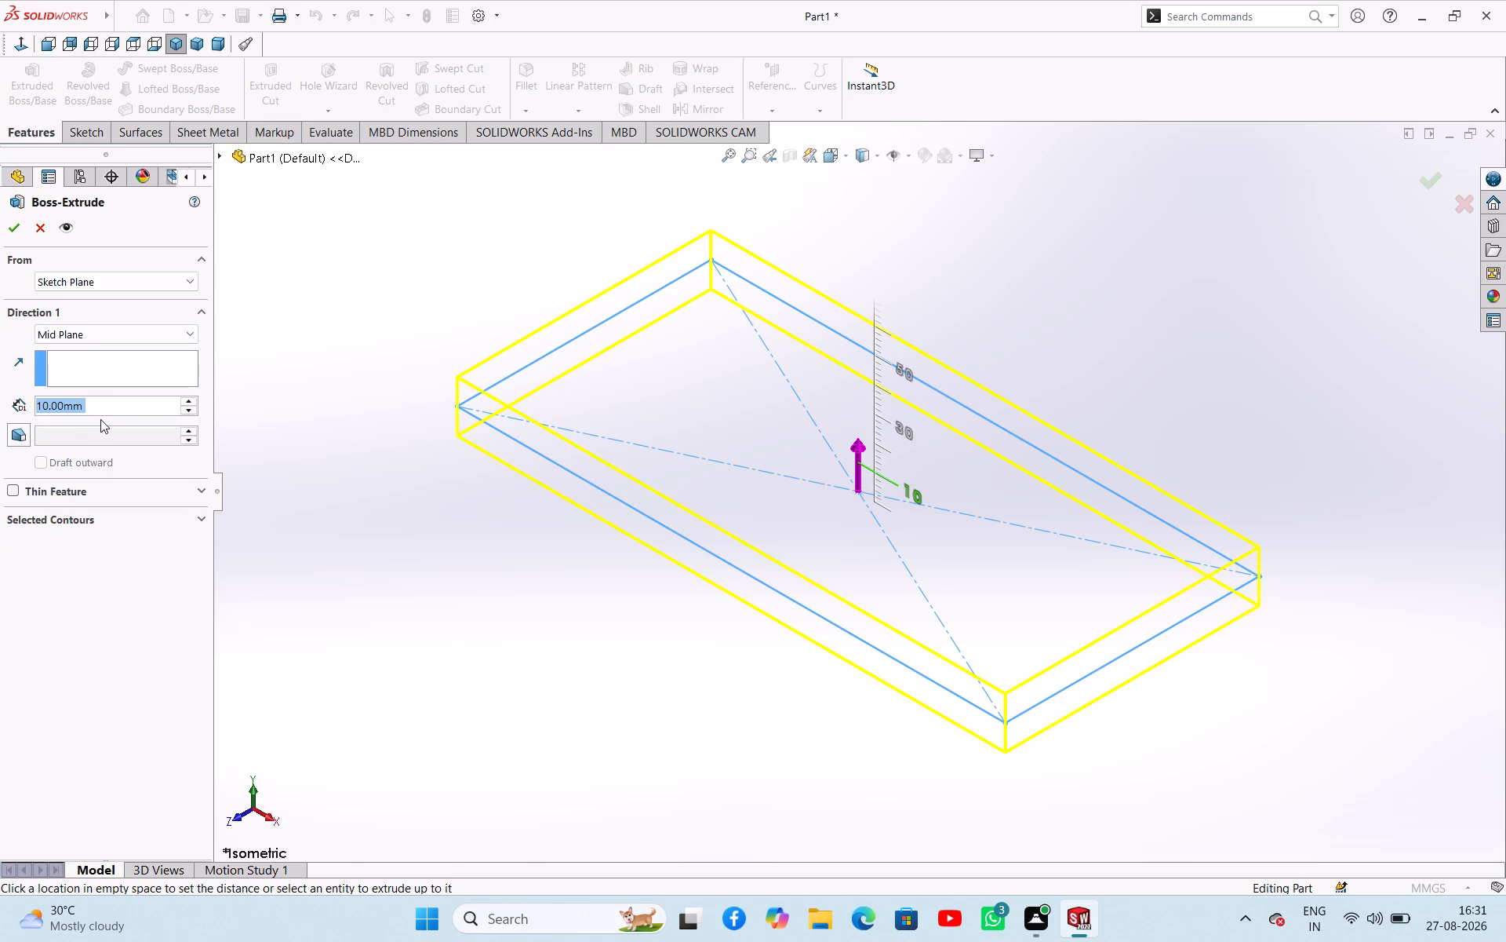
{"action": "type", "text": "28"}
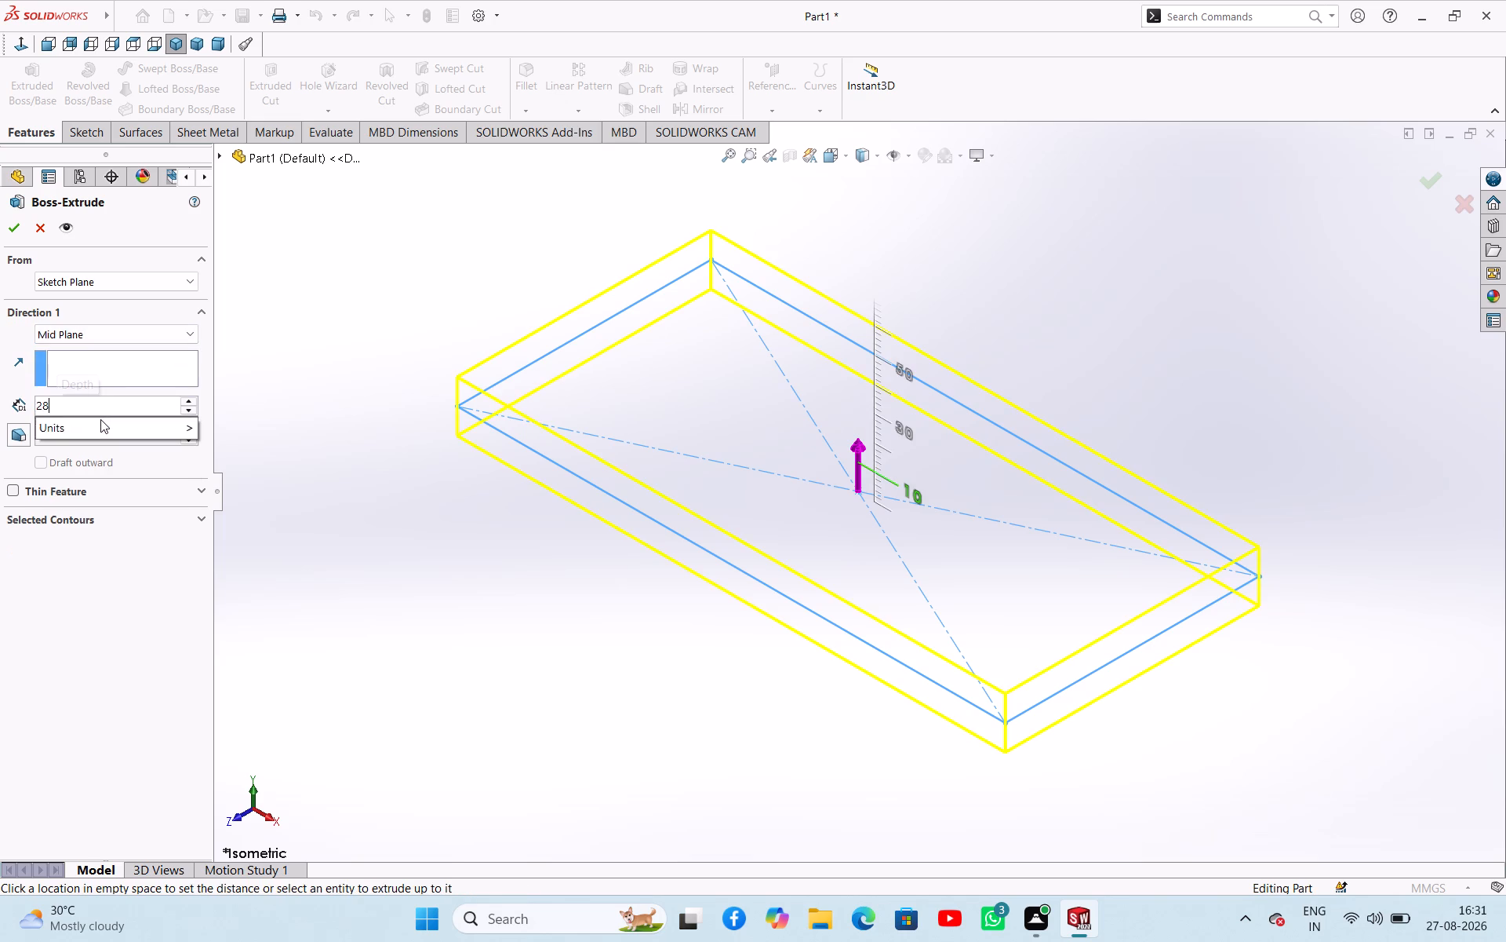
{"action": "key", "text": "Return"}
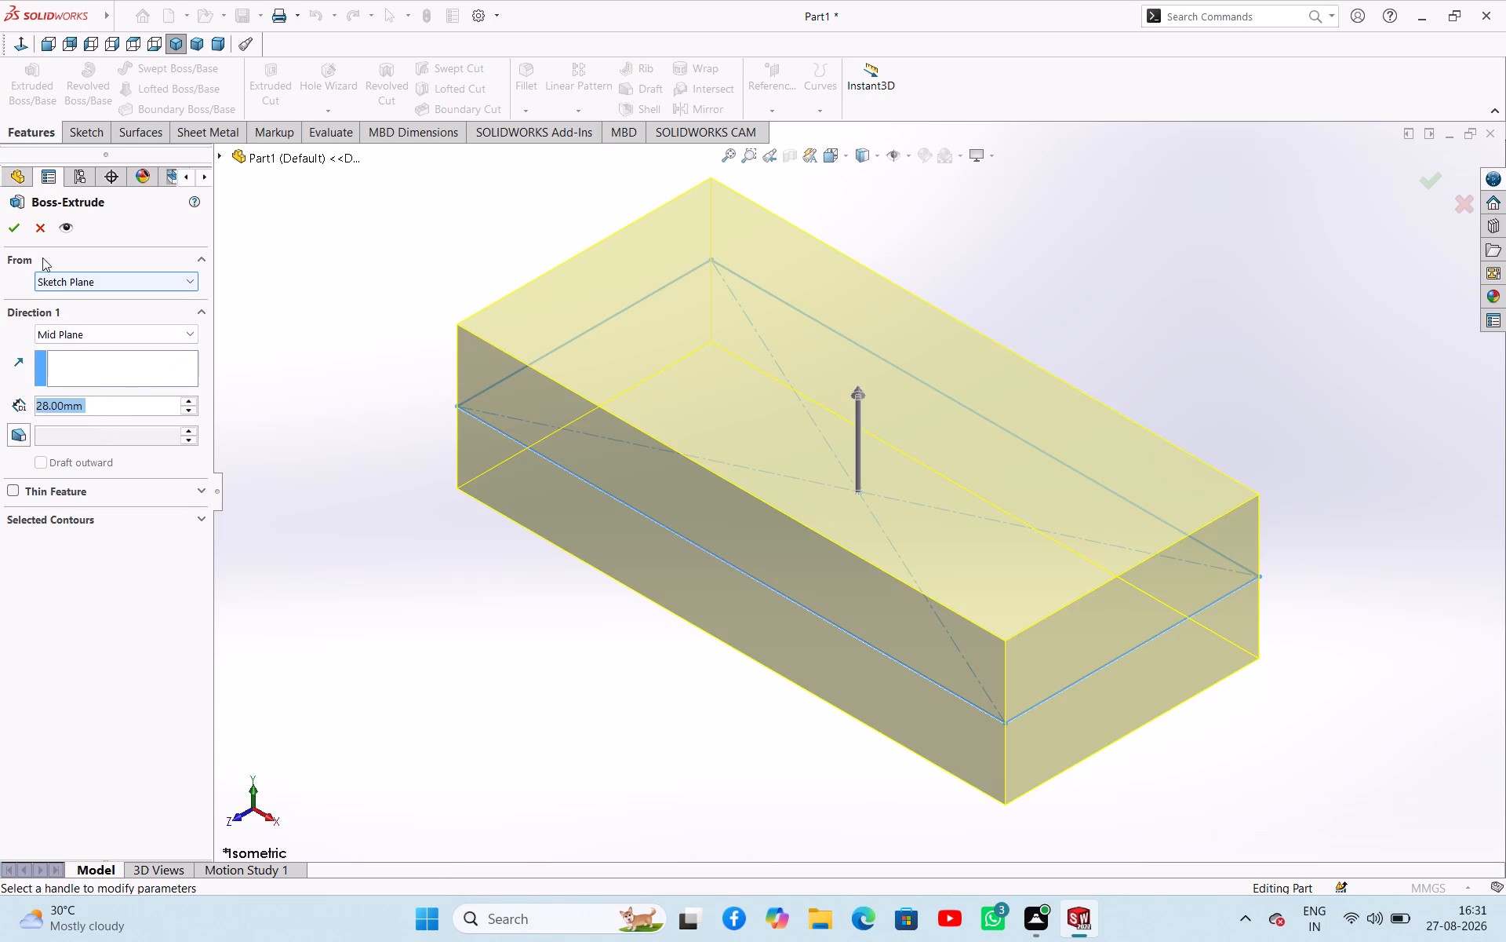
{"action": "left_click", "coordinate": [13, 228]}
{"action": "left_click", "coordinate": [378, 584]}
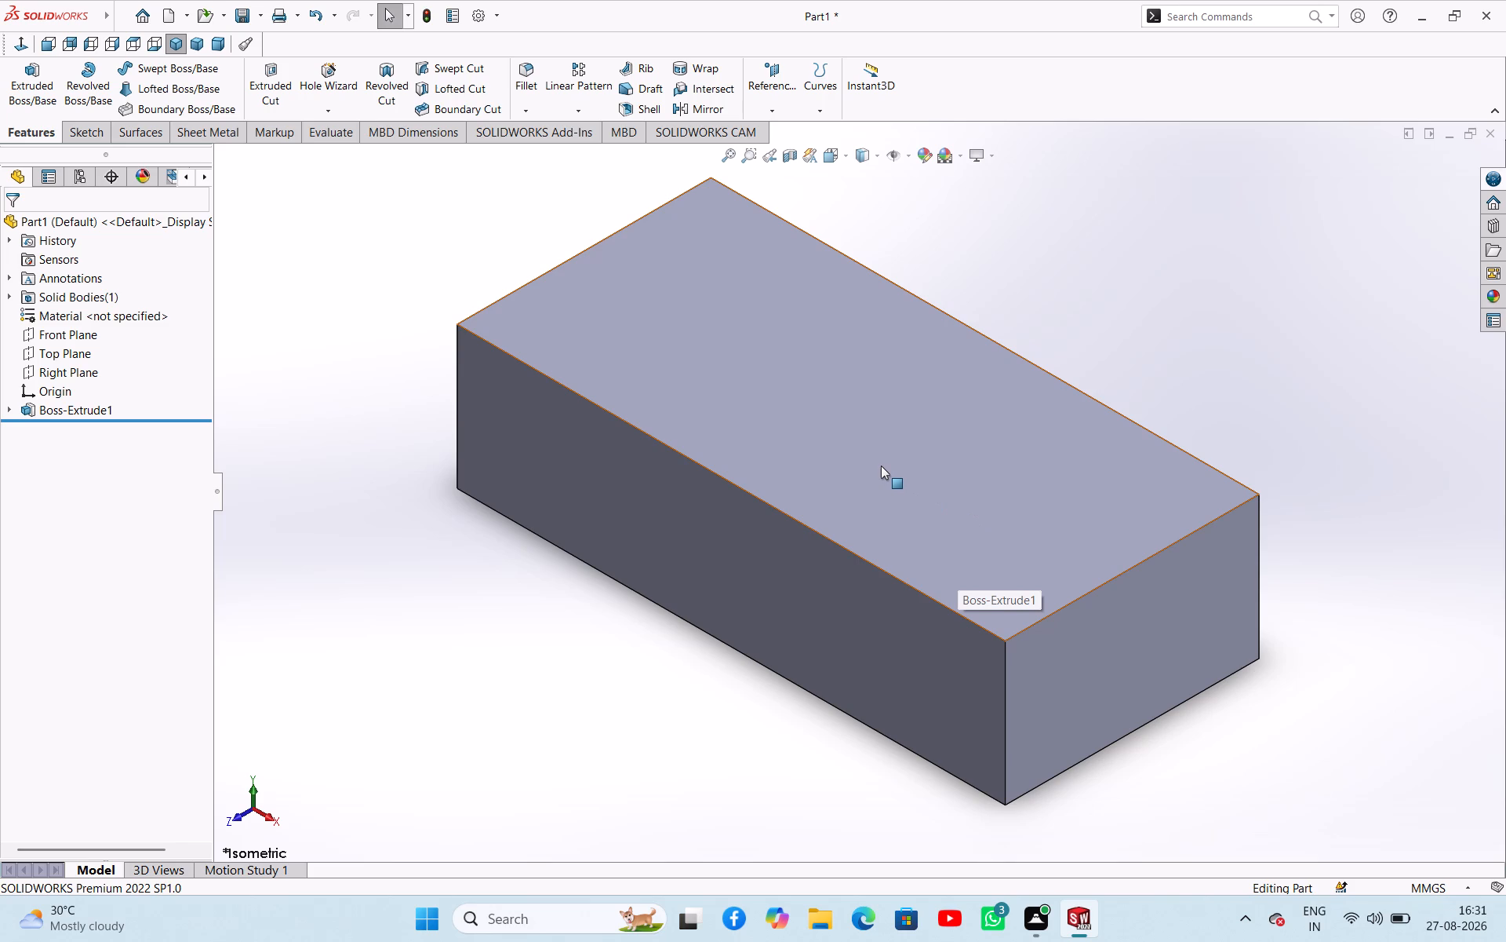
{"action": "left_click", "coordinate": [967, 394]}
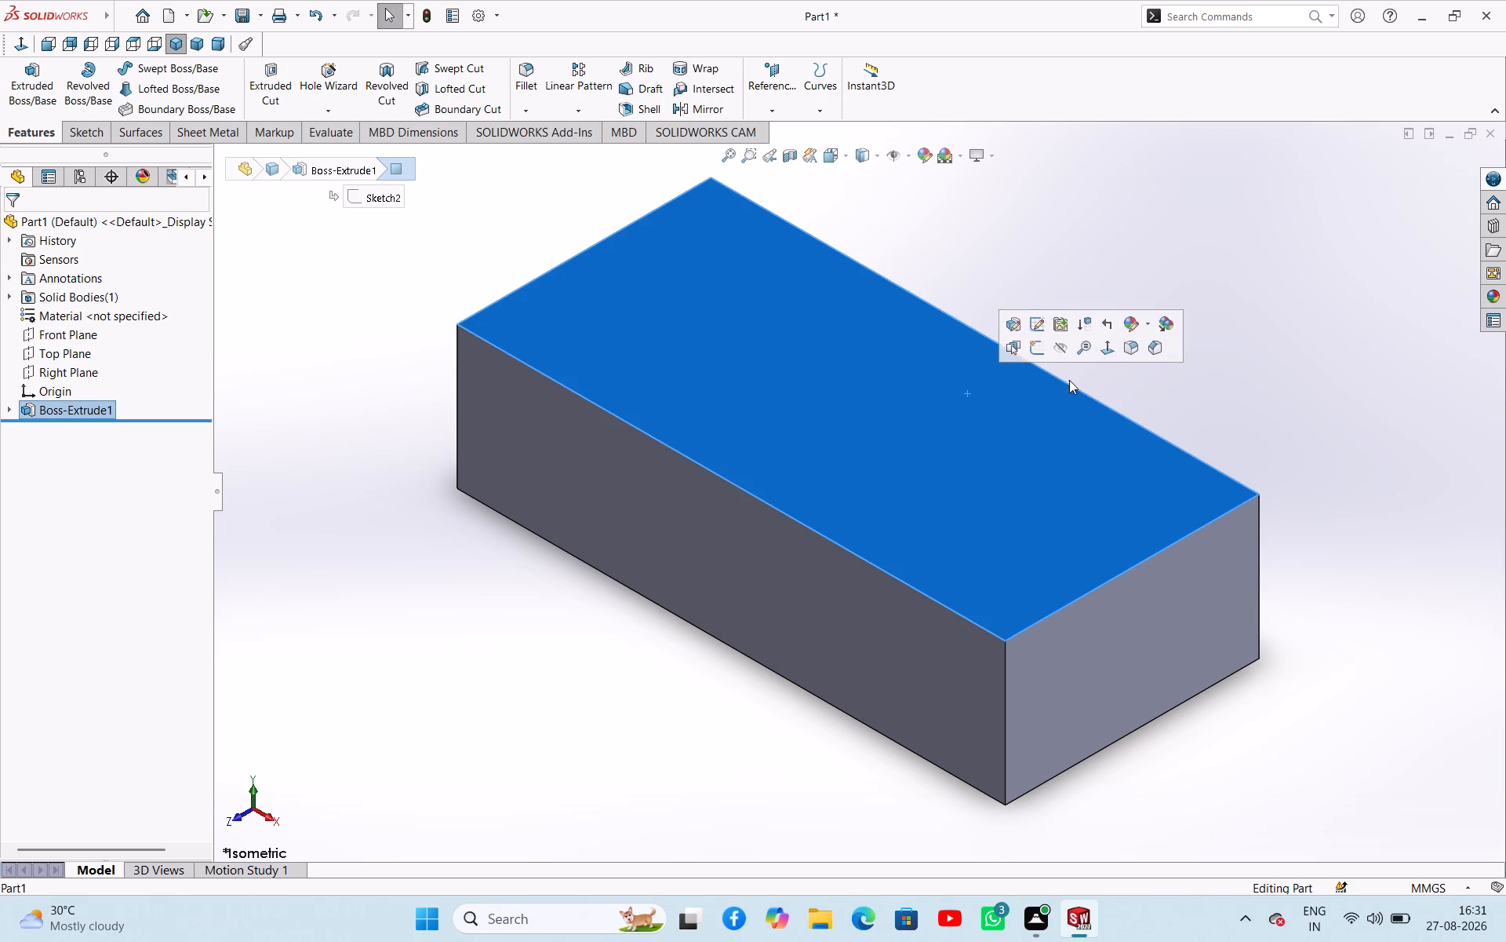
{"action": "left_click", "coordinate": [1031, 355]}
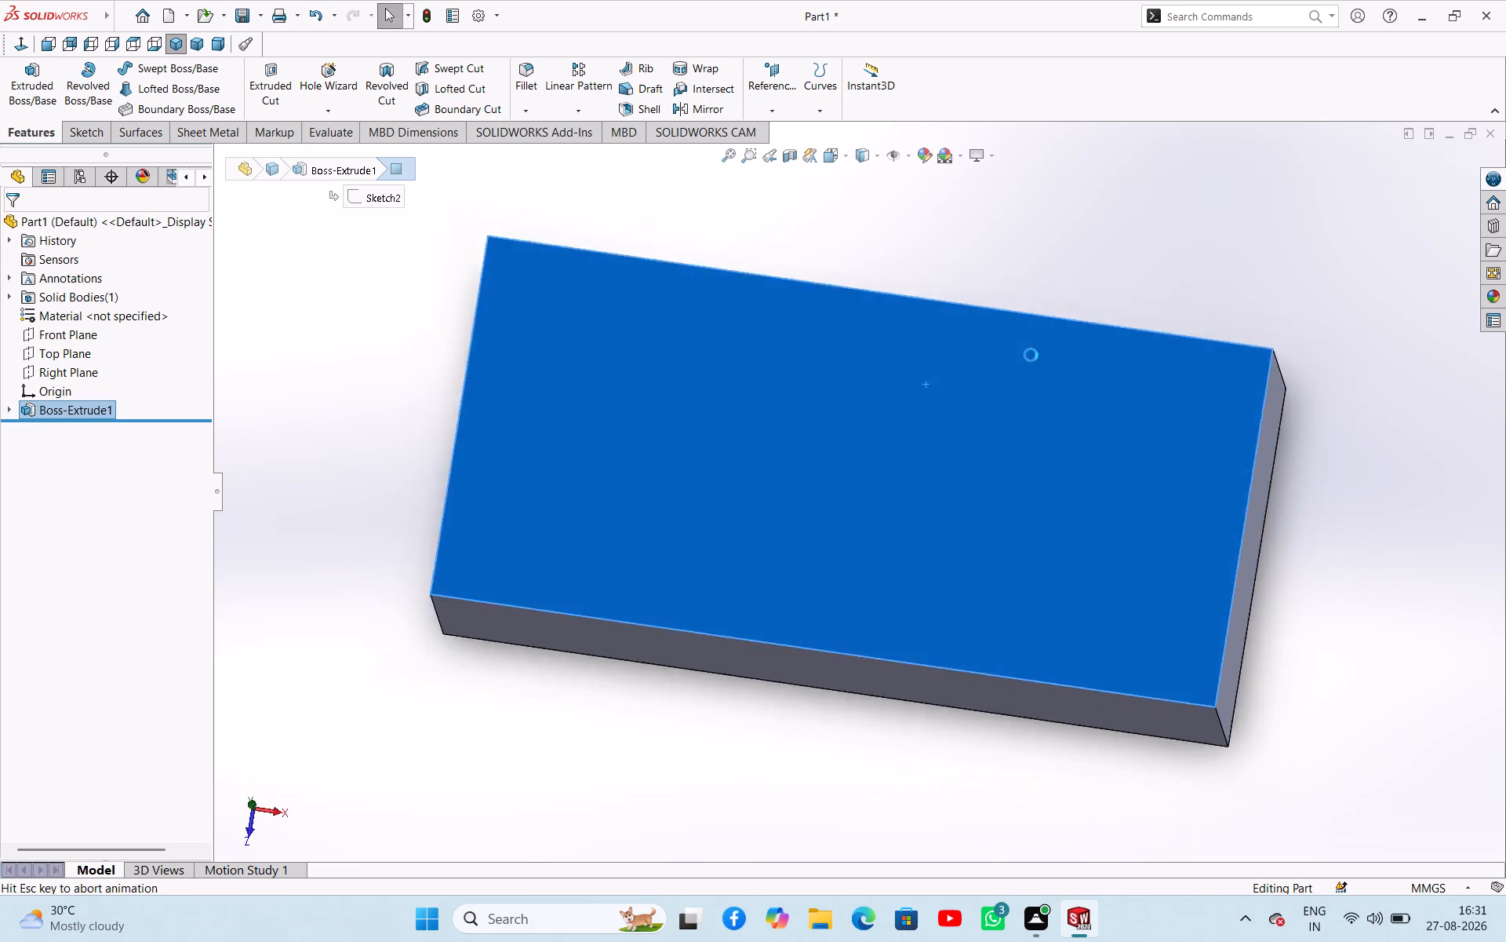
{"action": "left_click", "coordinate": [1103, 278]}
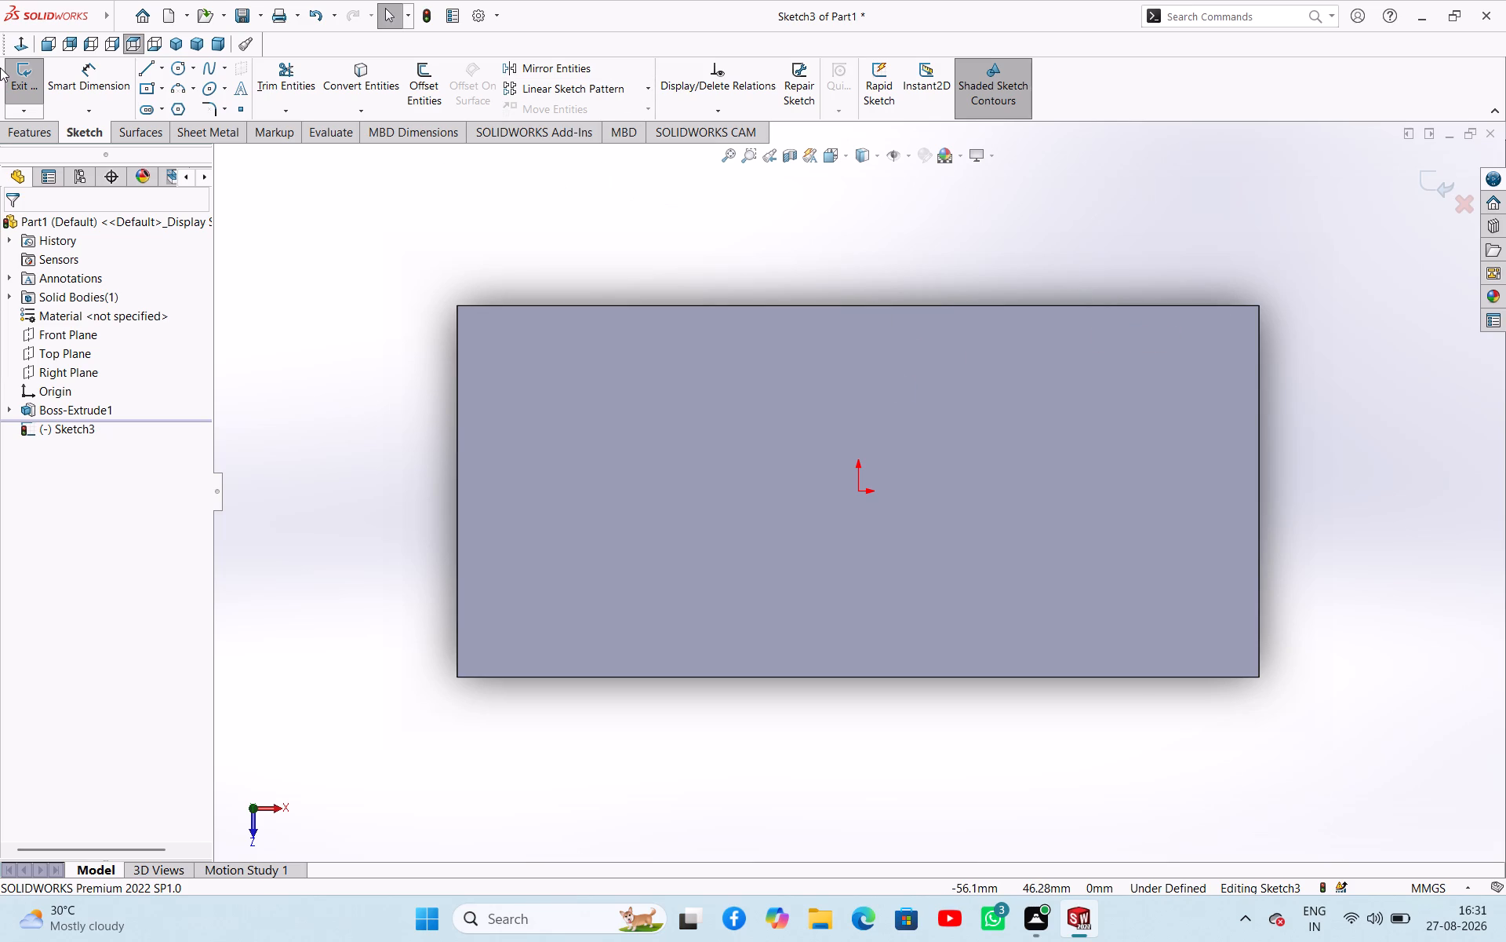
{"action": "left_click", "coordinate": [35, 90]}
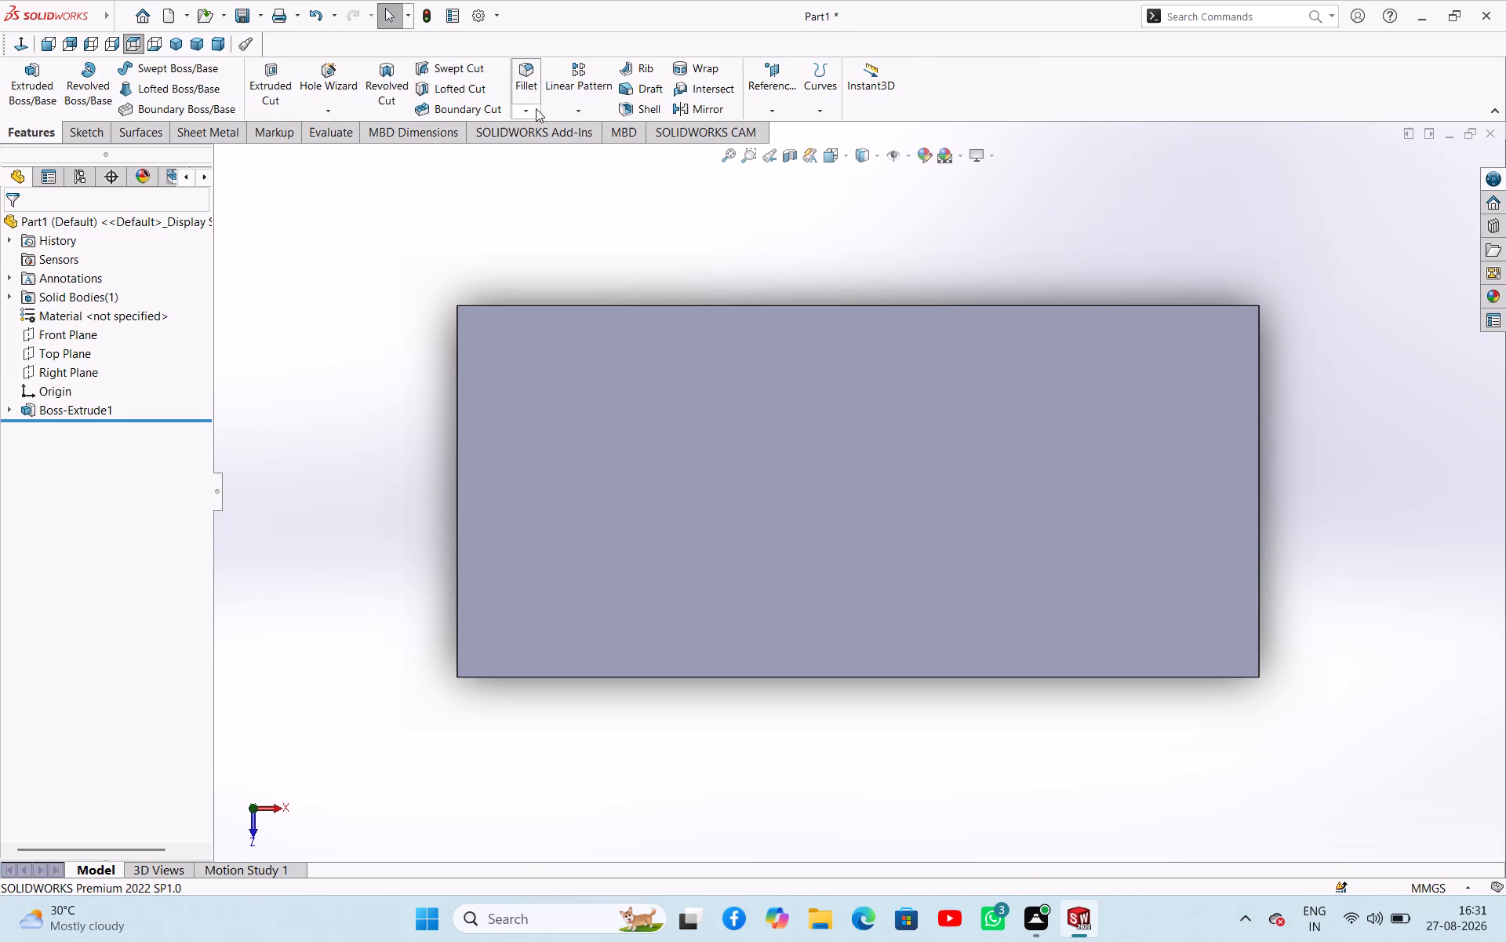
Chamfer the two vertical edges at the block's +X end with an 11 mm distance at 45 degrees.
{"action": "left_click", "coordinate": [536, 108]}
{"action": "left_click", "coordinate": [538, 153]}
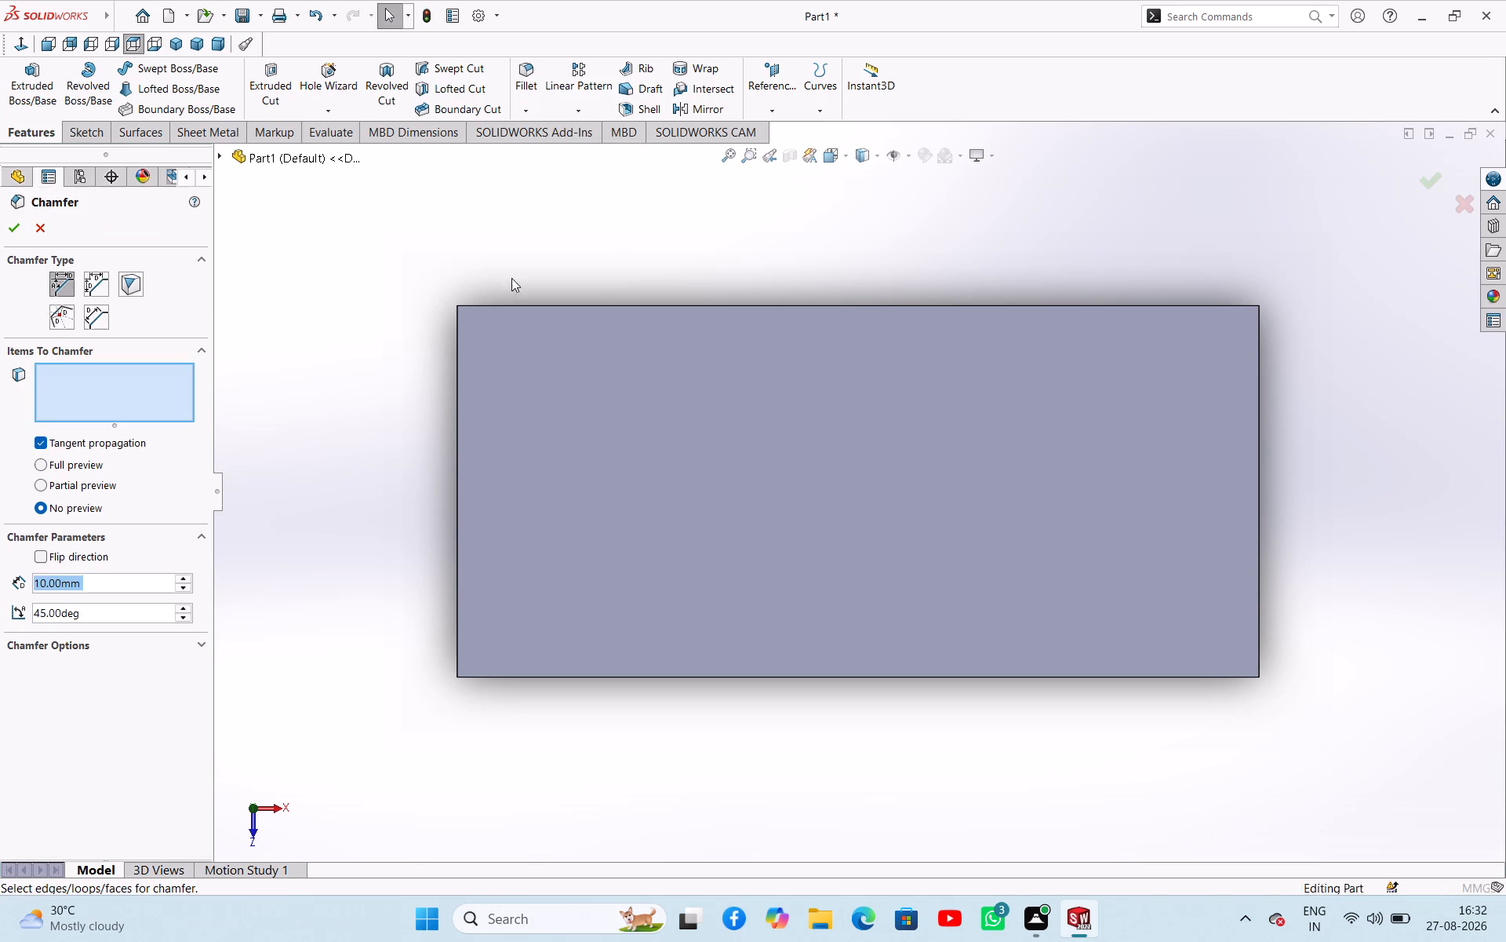
{"action": "type", "text": "11"}
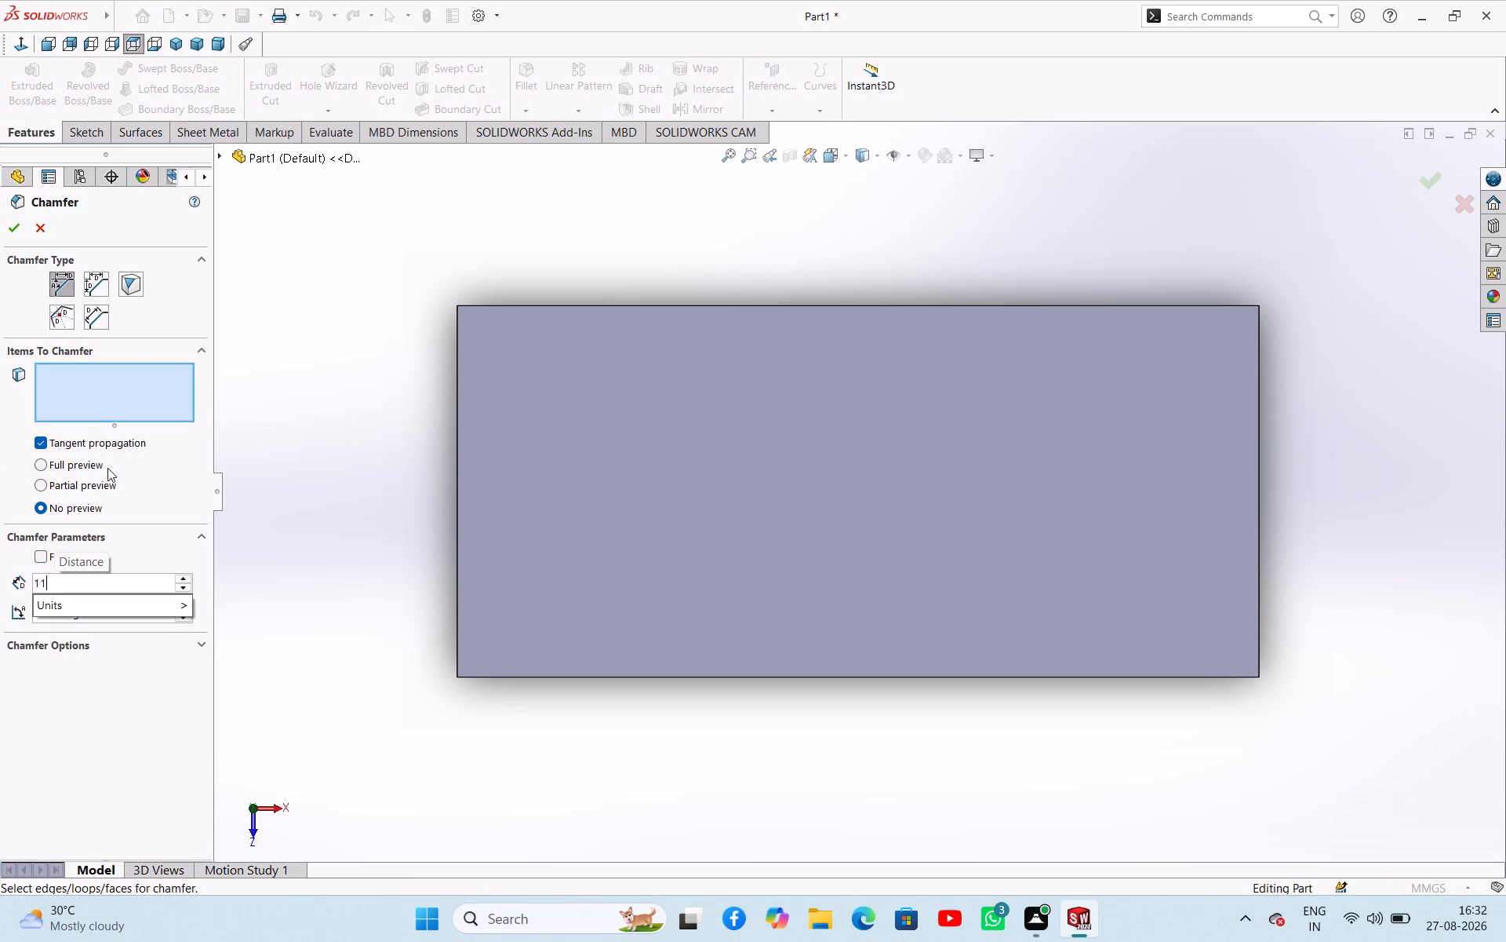
{"action": "left_click", "coordinate": [601, 239]}
{"action": "middle_click_drag", "start_coordinate": [757, 244], "coordinate": [575, 292]}
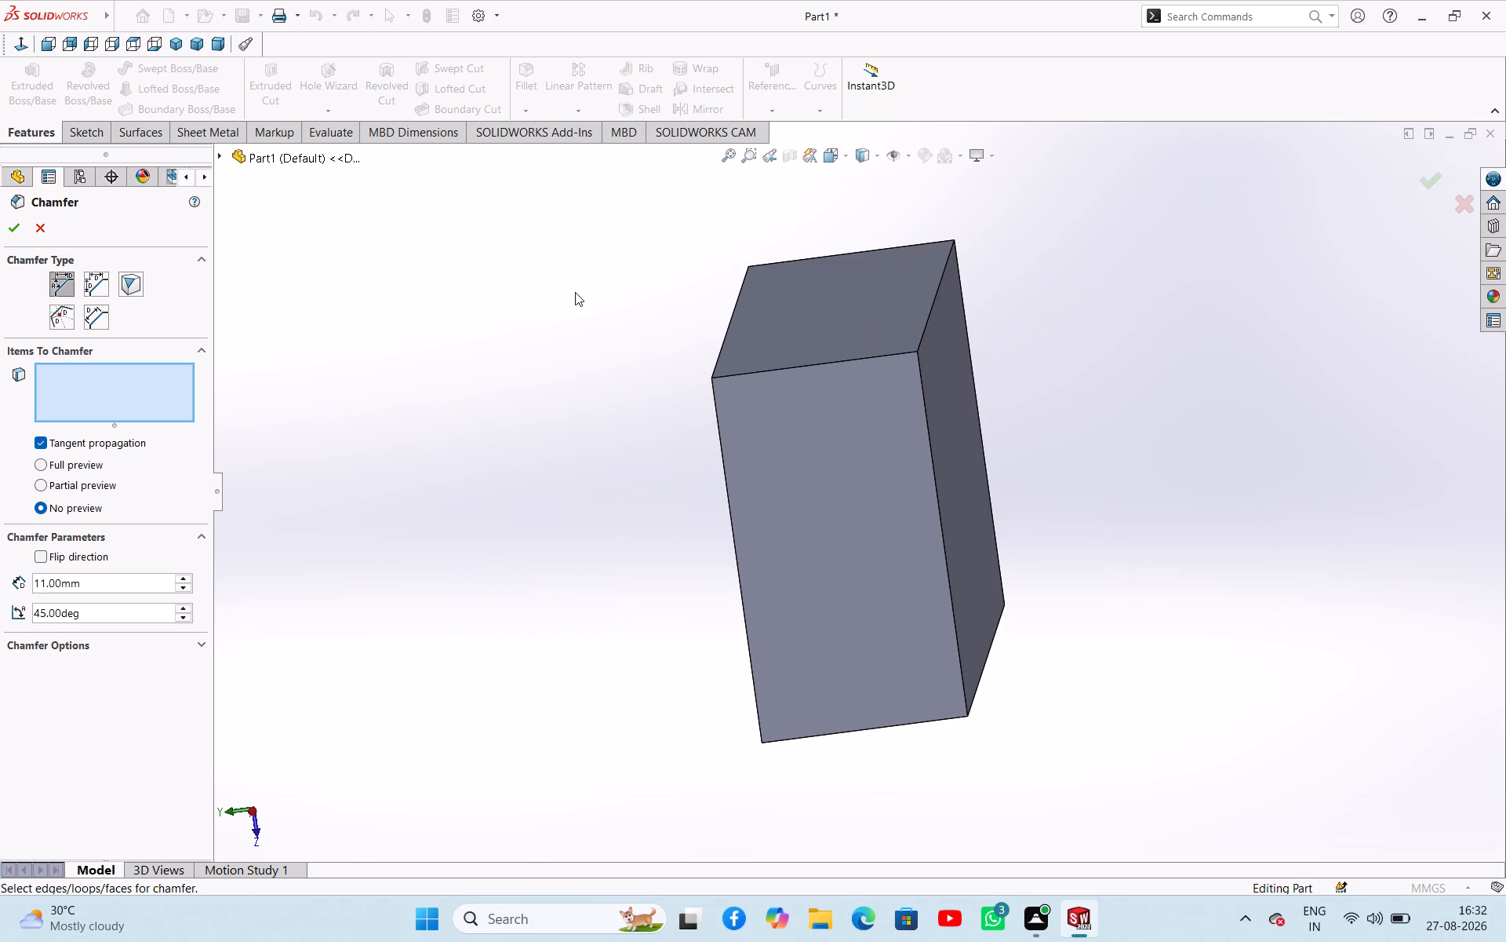
{"action": "left_click", "coordinate": [175, 44]}
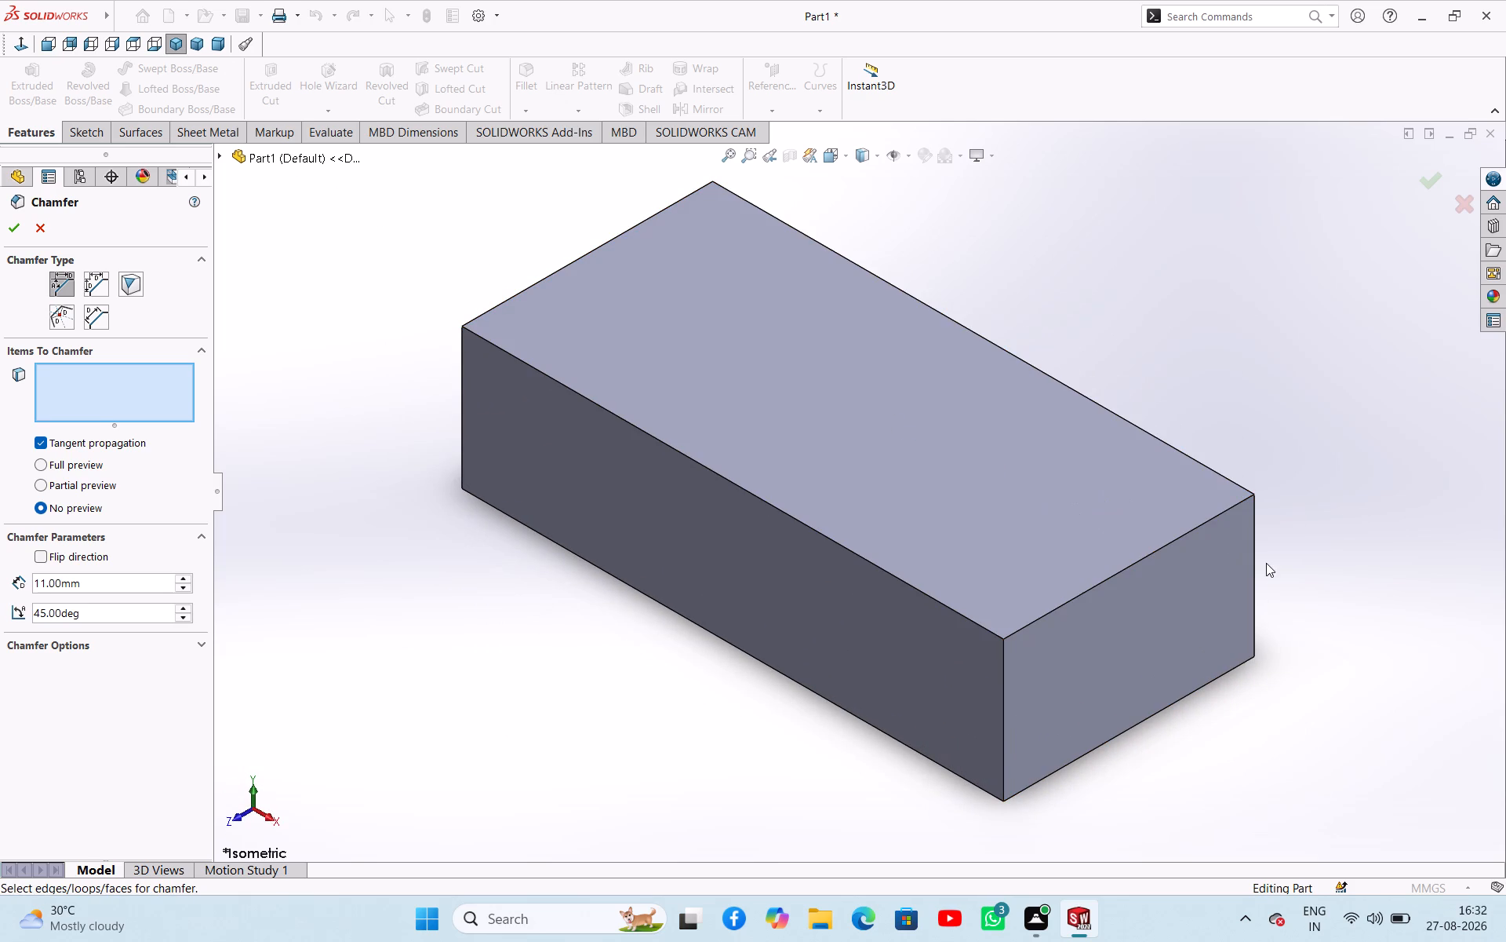
{"action": "left_click", "coordinate": [1253, 562]}
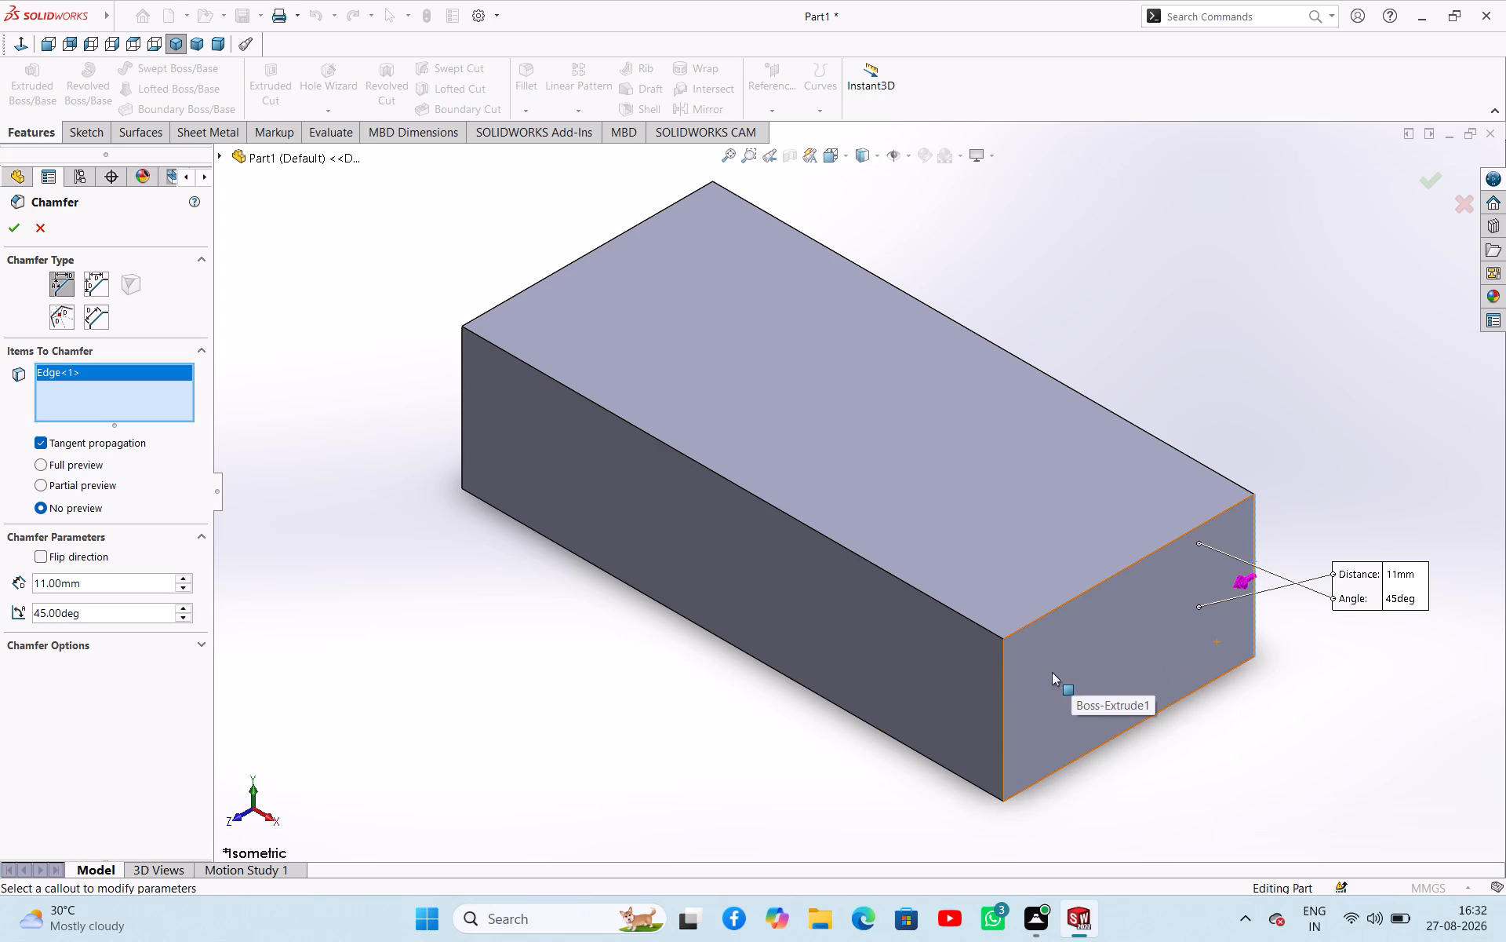
{"action": "left_click", "coordinate": [1002, 664]}
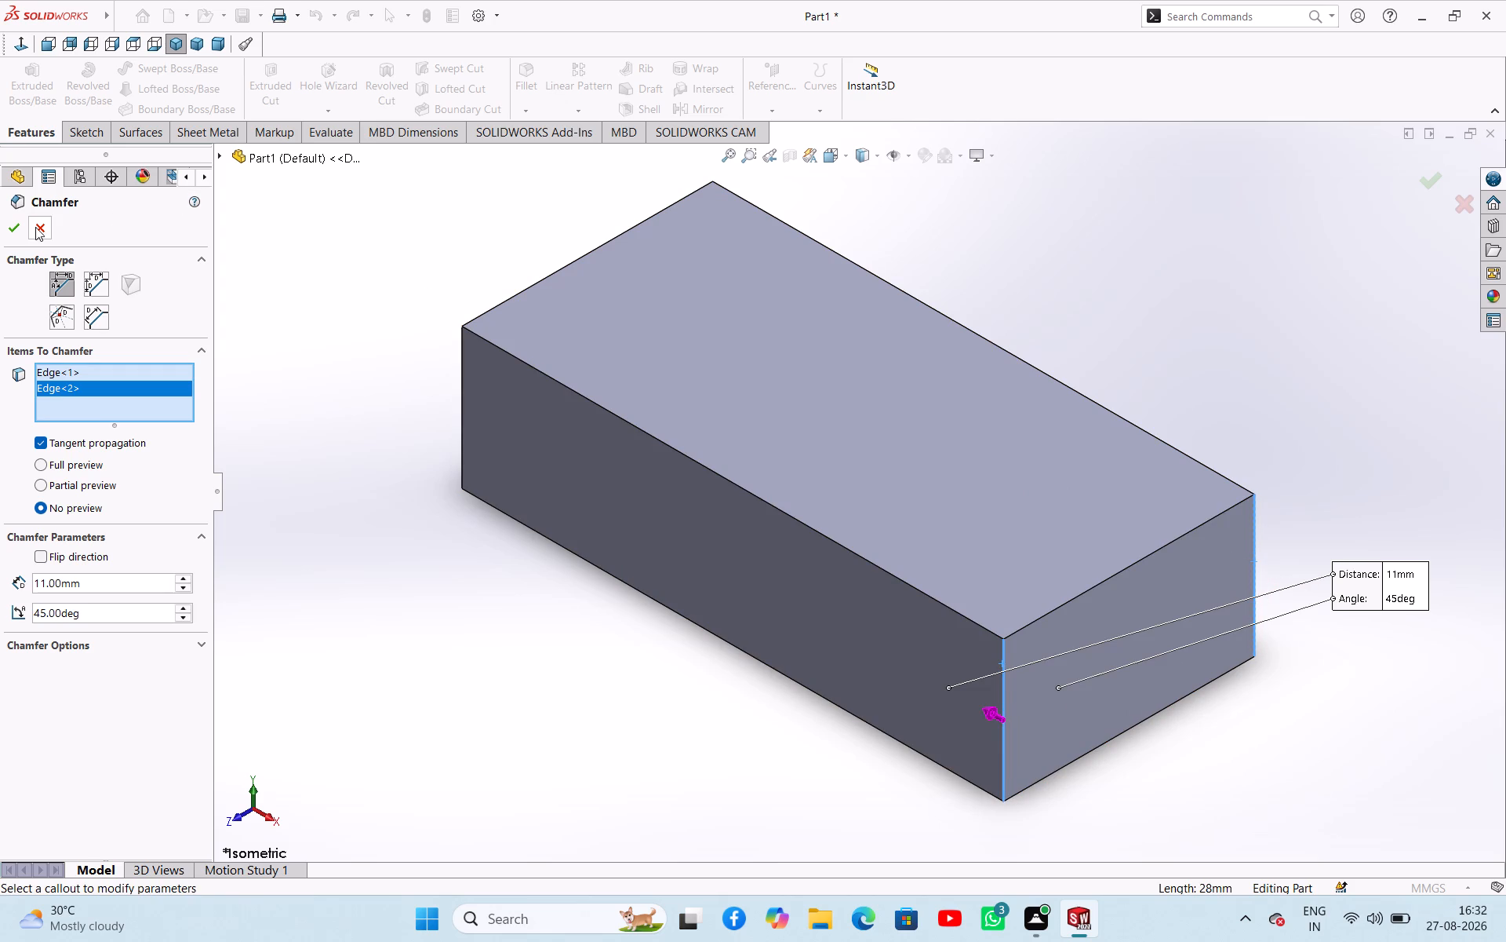
{"action": "left_click", "coordinate": [24, 228]}
{"action": "left_click", "coordinate": [249, 252]}
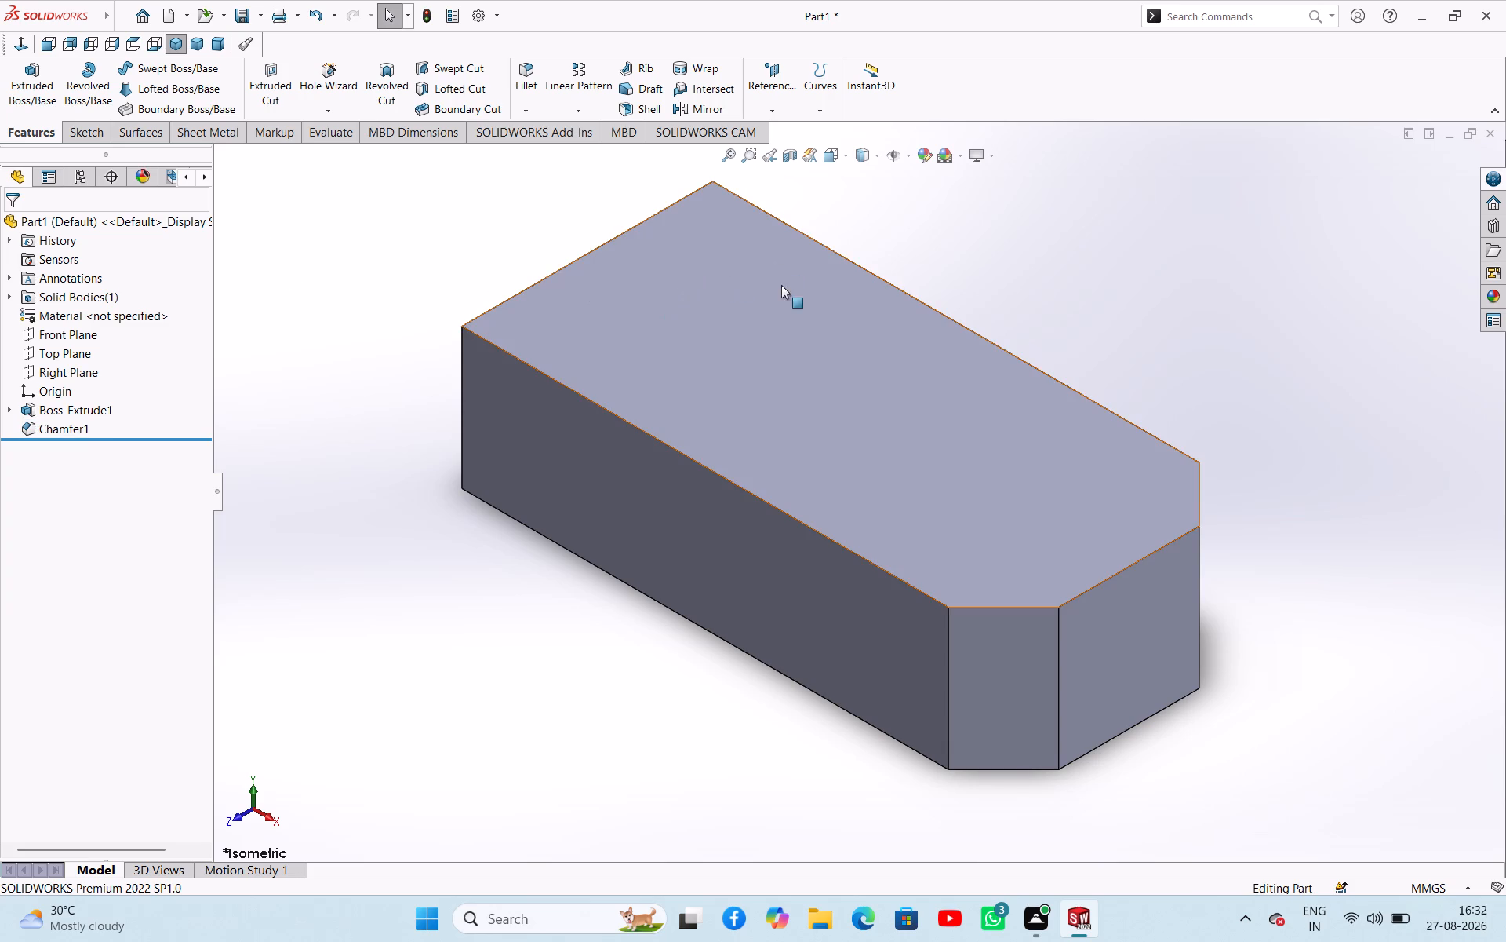
On the block's top face, sketch a circle about 3.9 mm in radius, centred about 10 mm from the origin along +X.
{"action": "left_click", "coordinate": [791, 314]}
{"action": "left_click", "coordinate": [864, 276]}
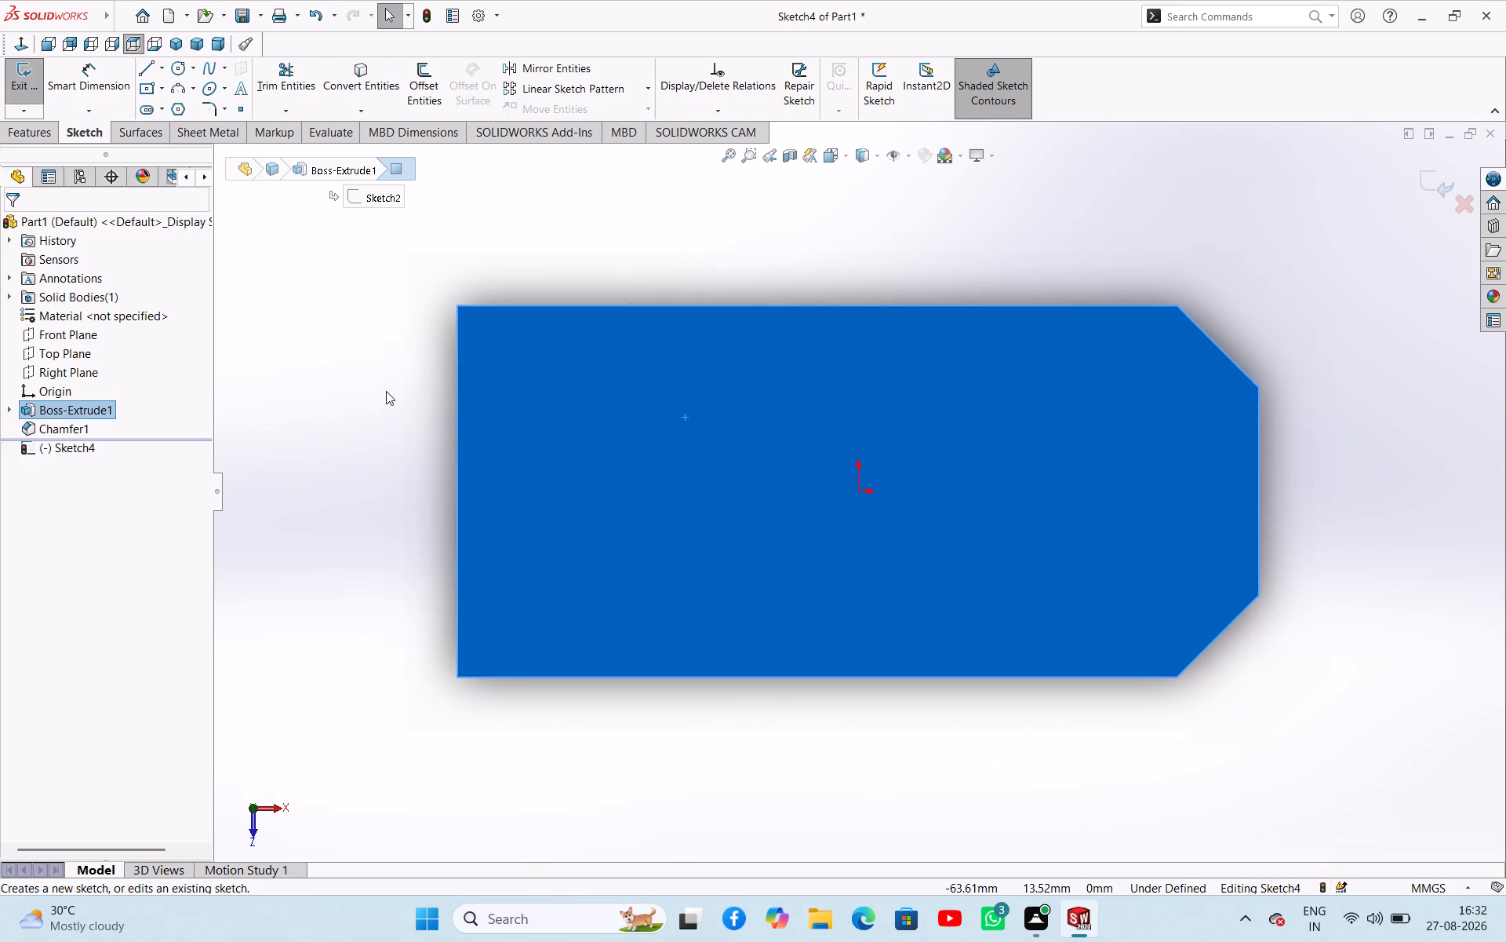
{"action": "left_click", "coordinate": [386, 391]}
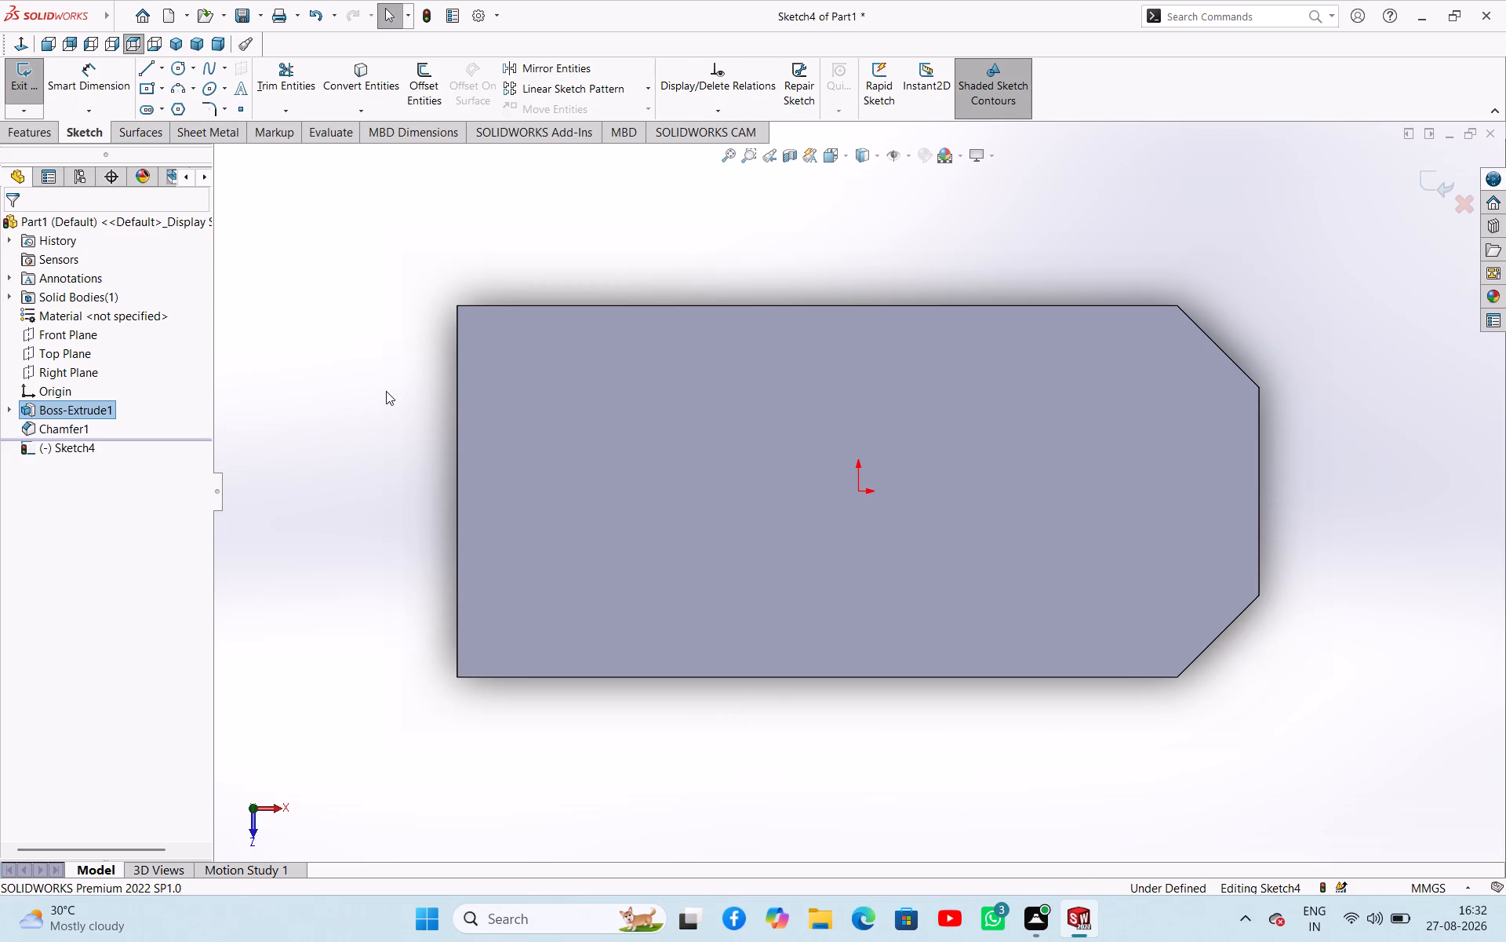
{"action": "left_click", "coordinate": [175, 72]}
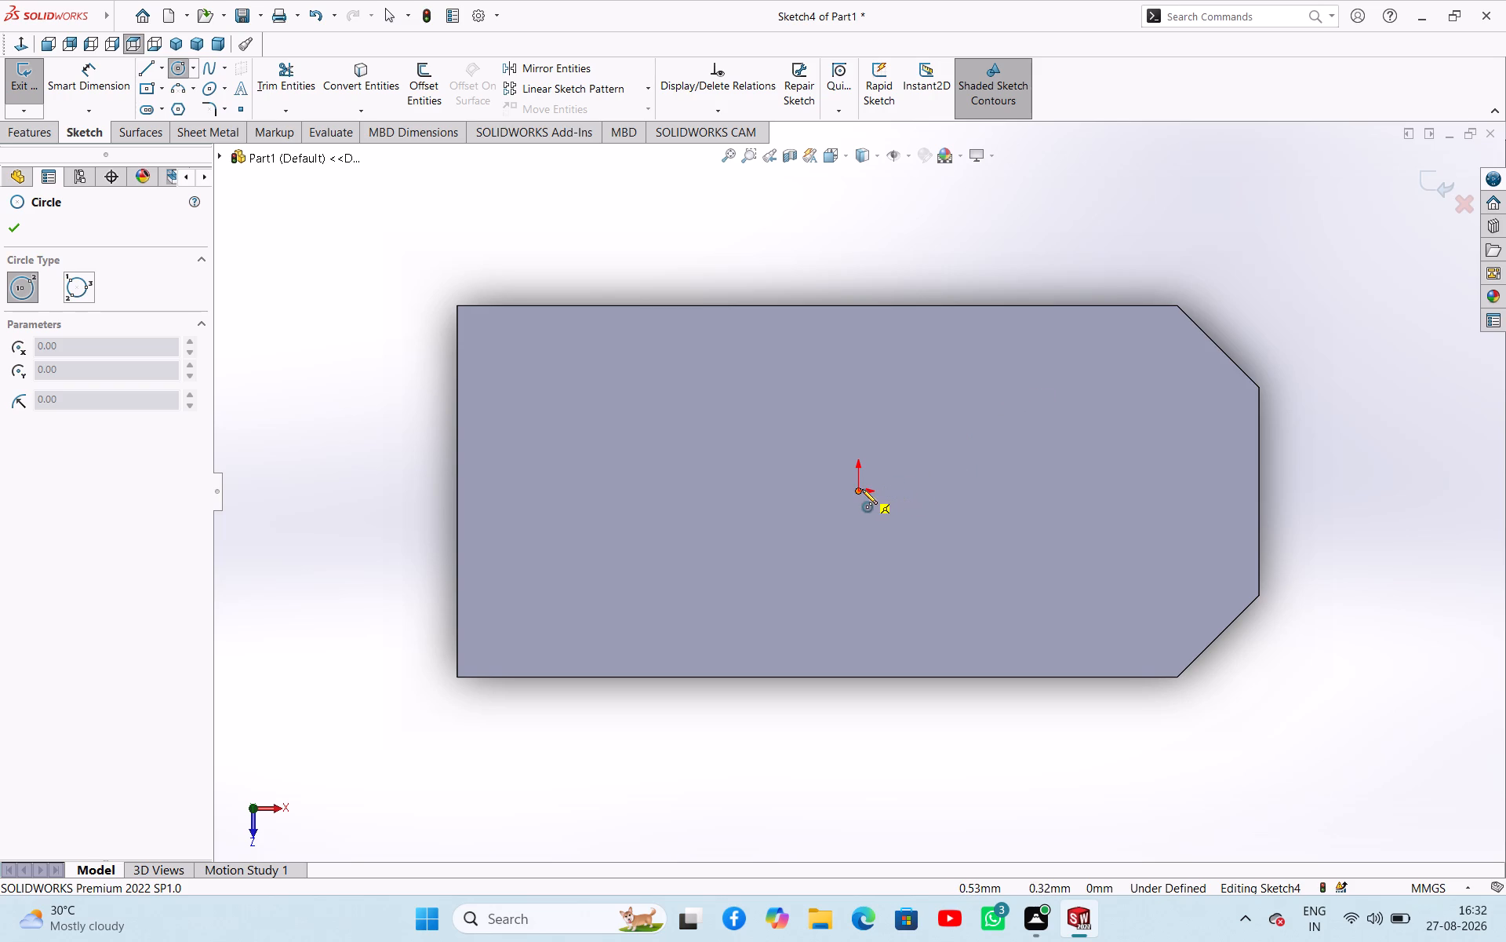
{"action": "left_click", "coordinate": [933, 491]}
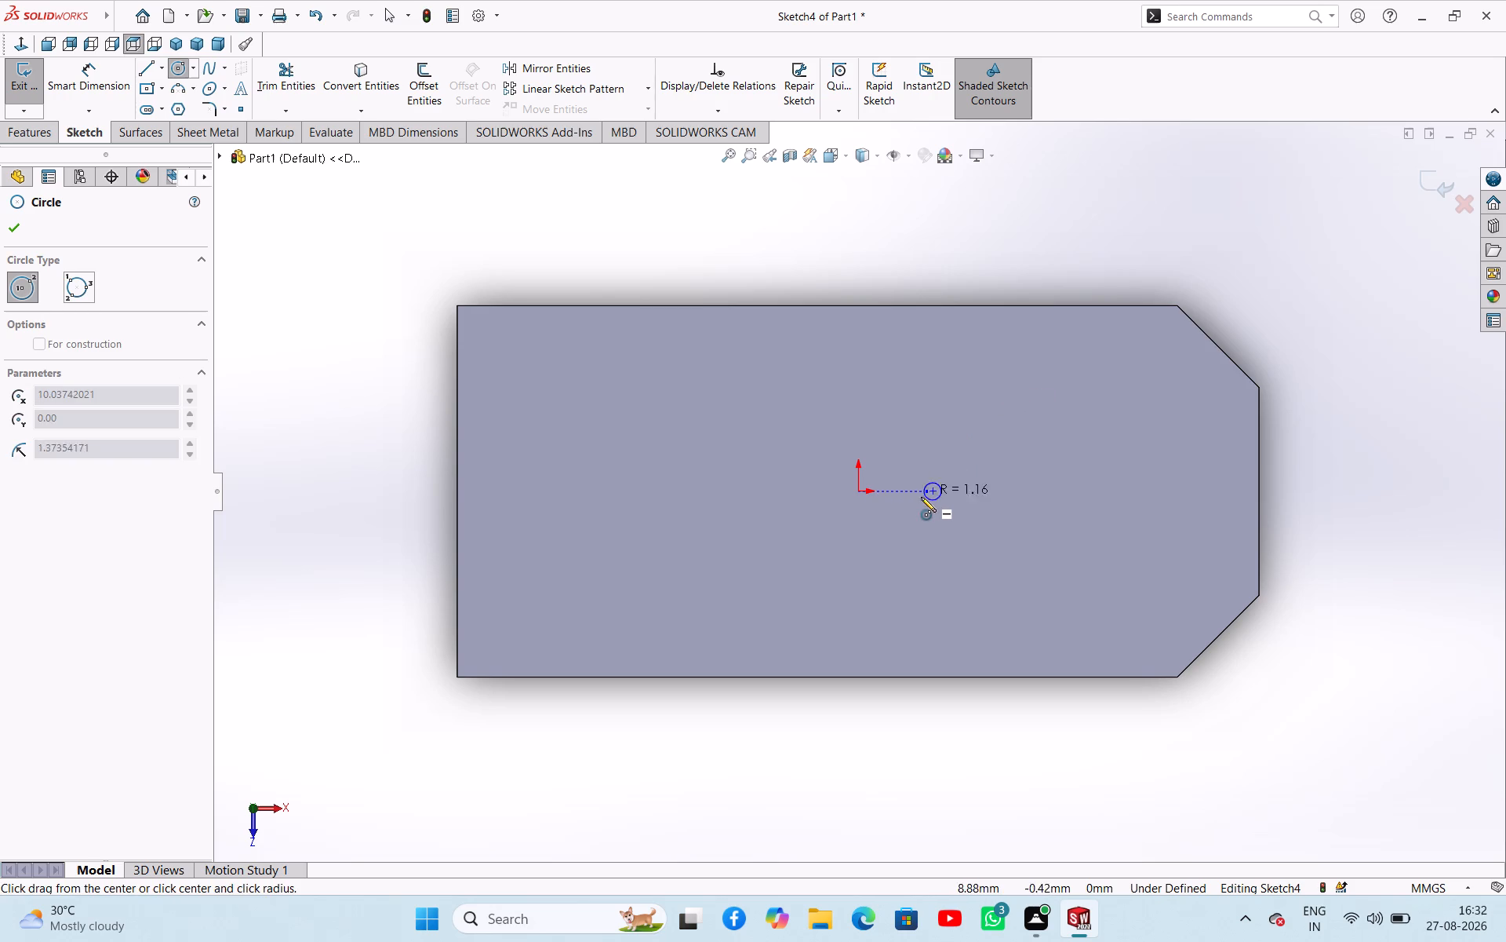
{"action": "left_click", "coordinate": [906, 502]}
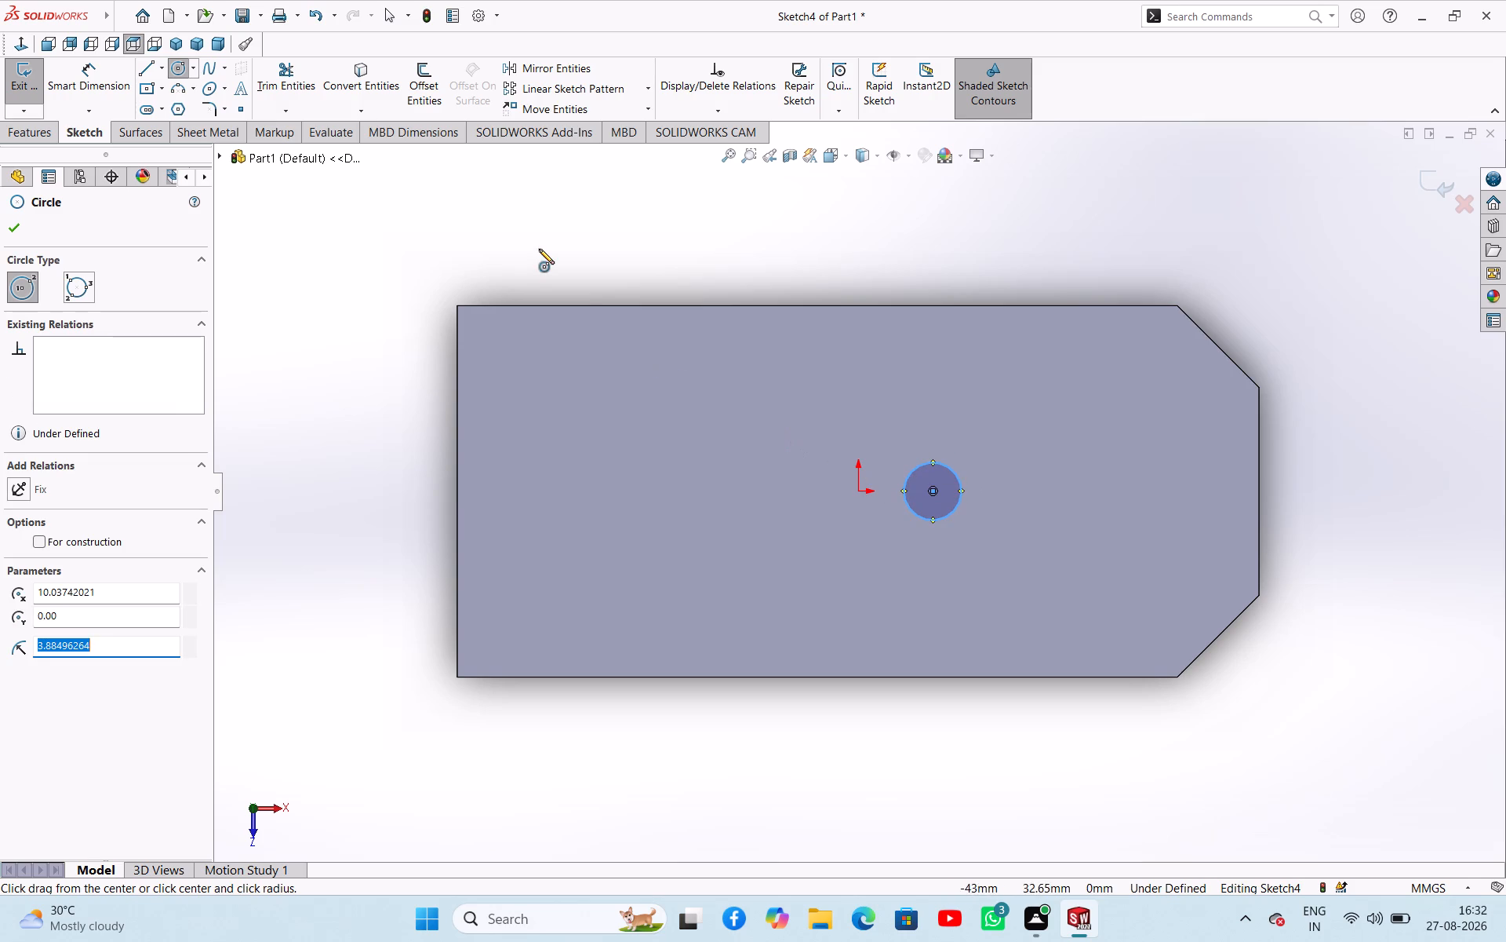
{"action": "right_click", "coordinate": [539, 249]}
{"action": "left_click", "coordinate": [544, 257]}
Dimension the circle 28 mm in diameter and its centre 40 mm from the block's +X end edge.
{"action": "right_click_drag", "start_coordinate": [522, 270], "coordinate": [555, 198]}
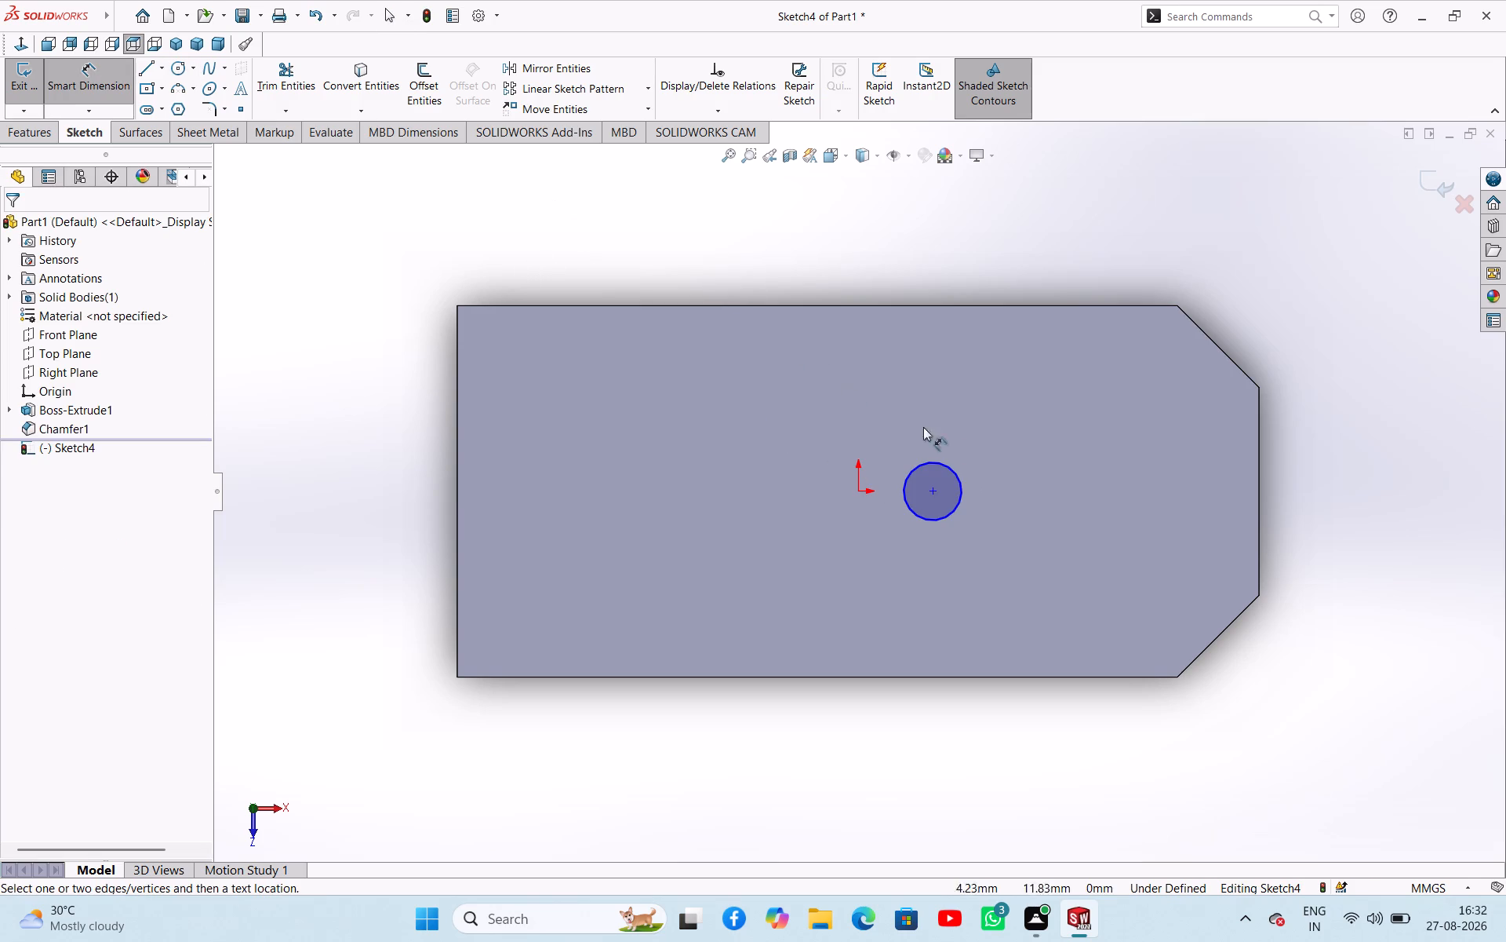
{"action": "left_click", "coordinate": [962, 497]}
{"action": "left_click", "coordinate": [827, 262]}
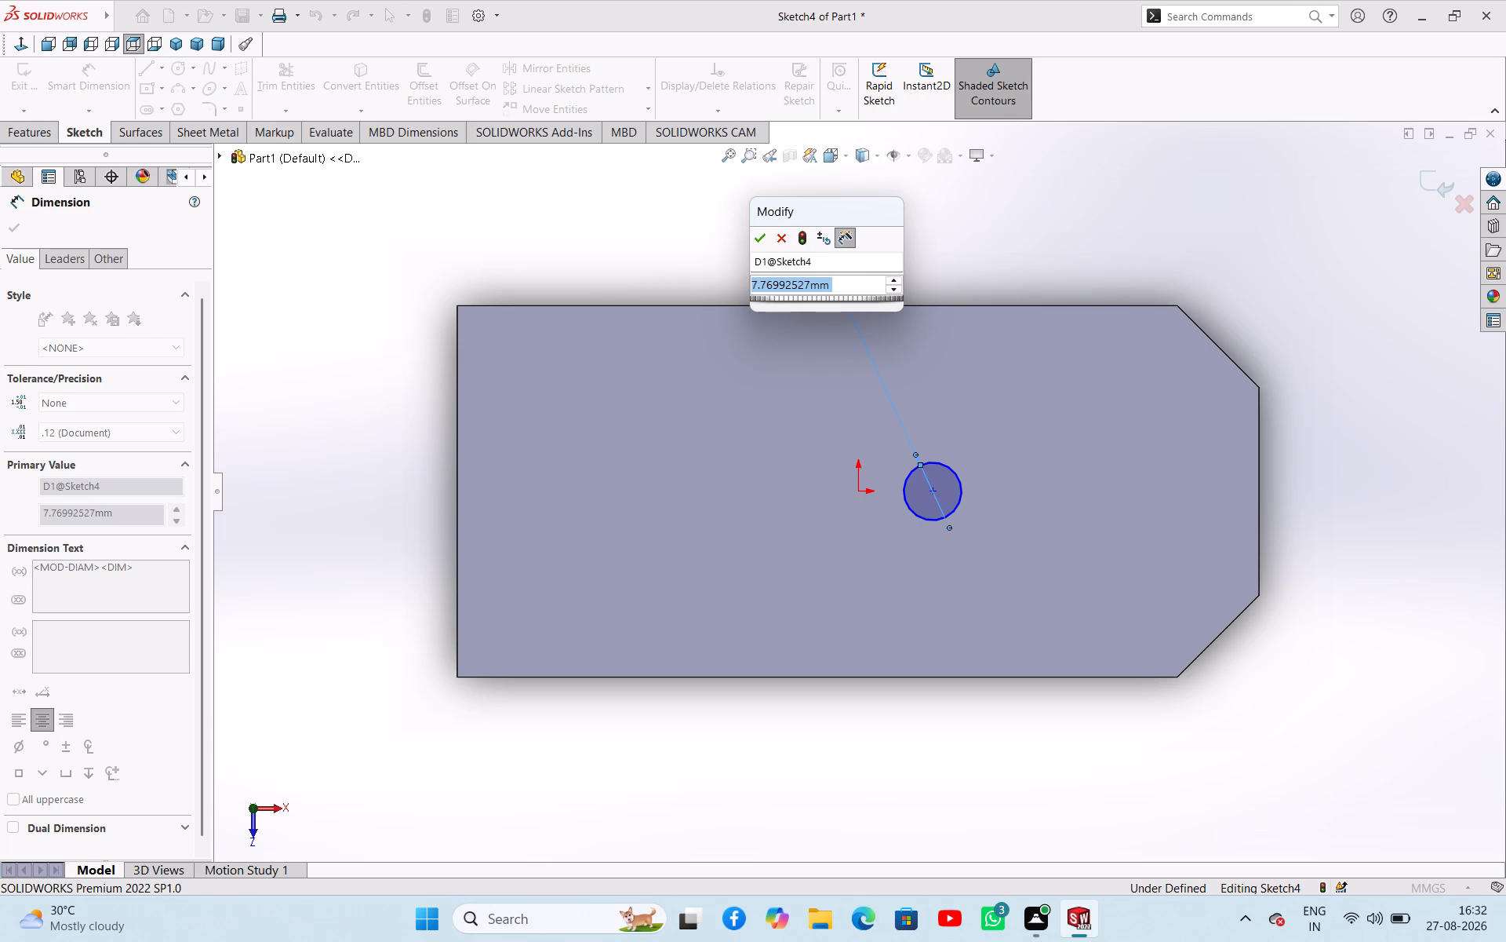
{"action": "type", "text": "28"}
{"action": "key", "text": "Return"}
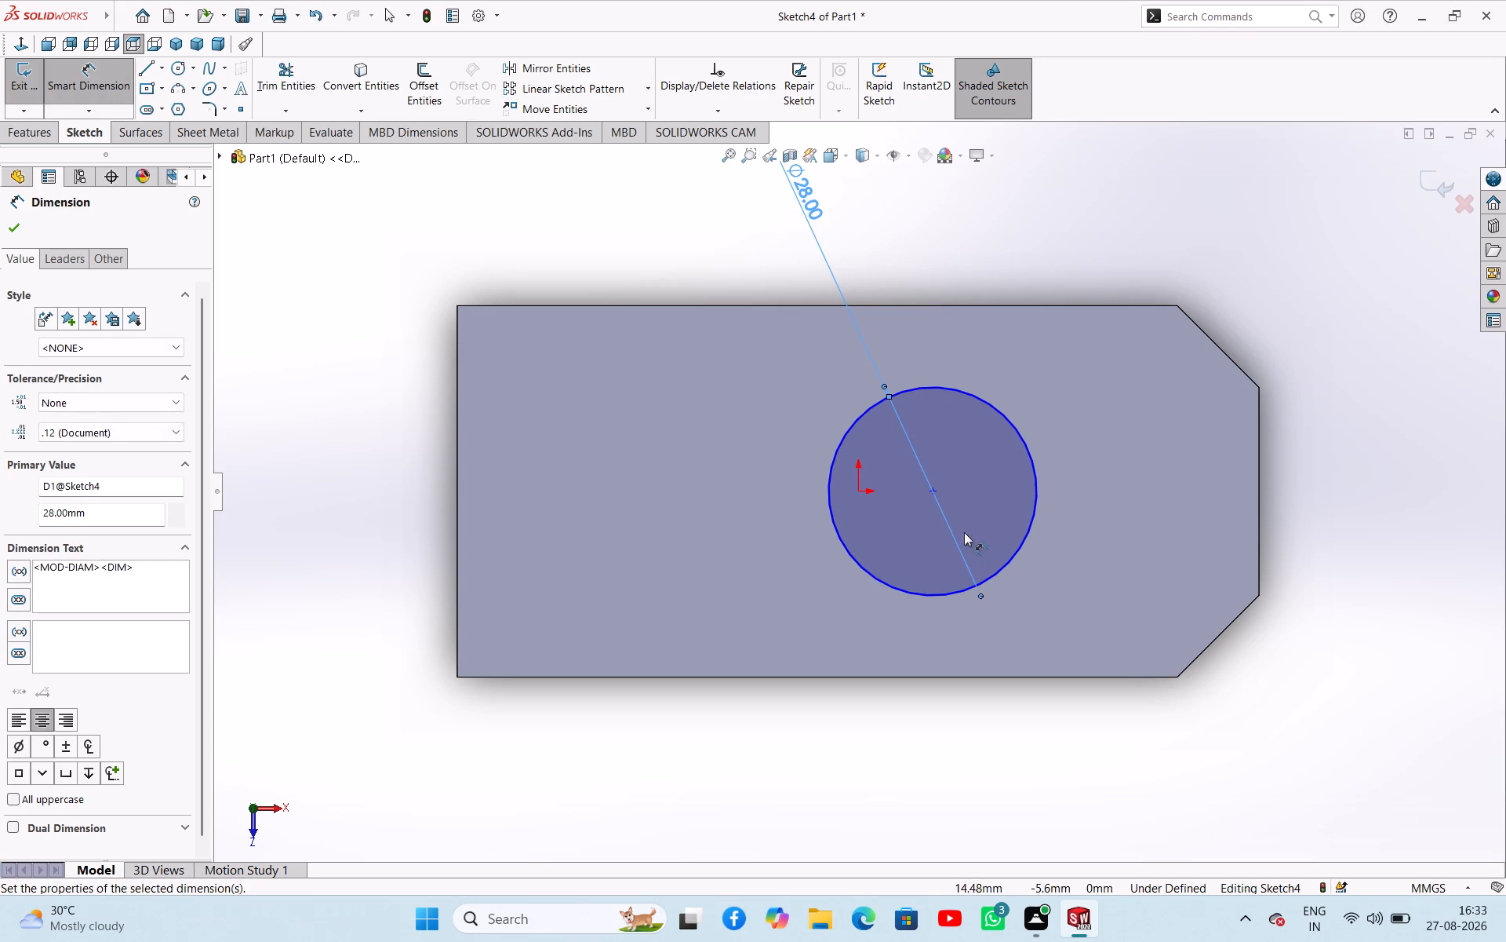
{"action": "left_click", "coordinate": [933, 489]}
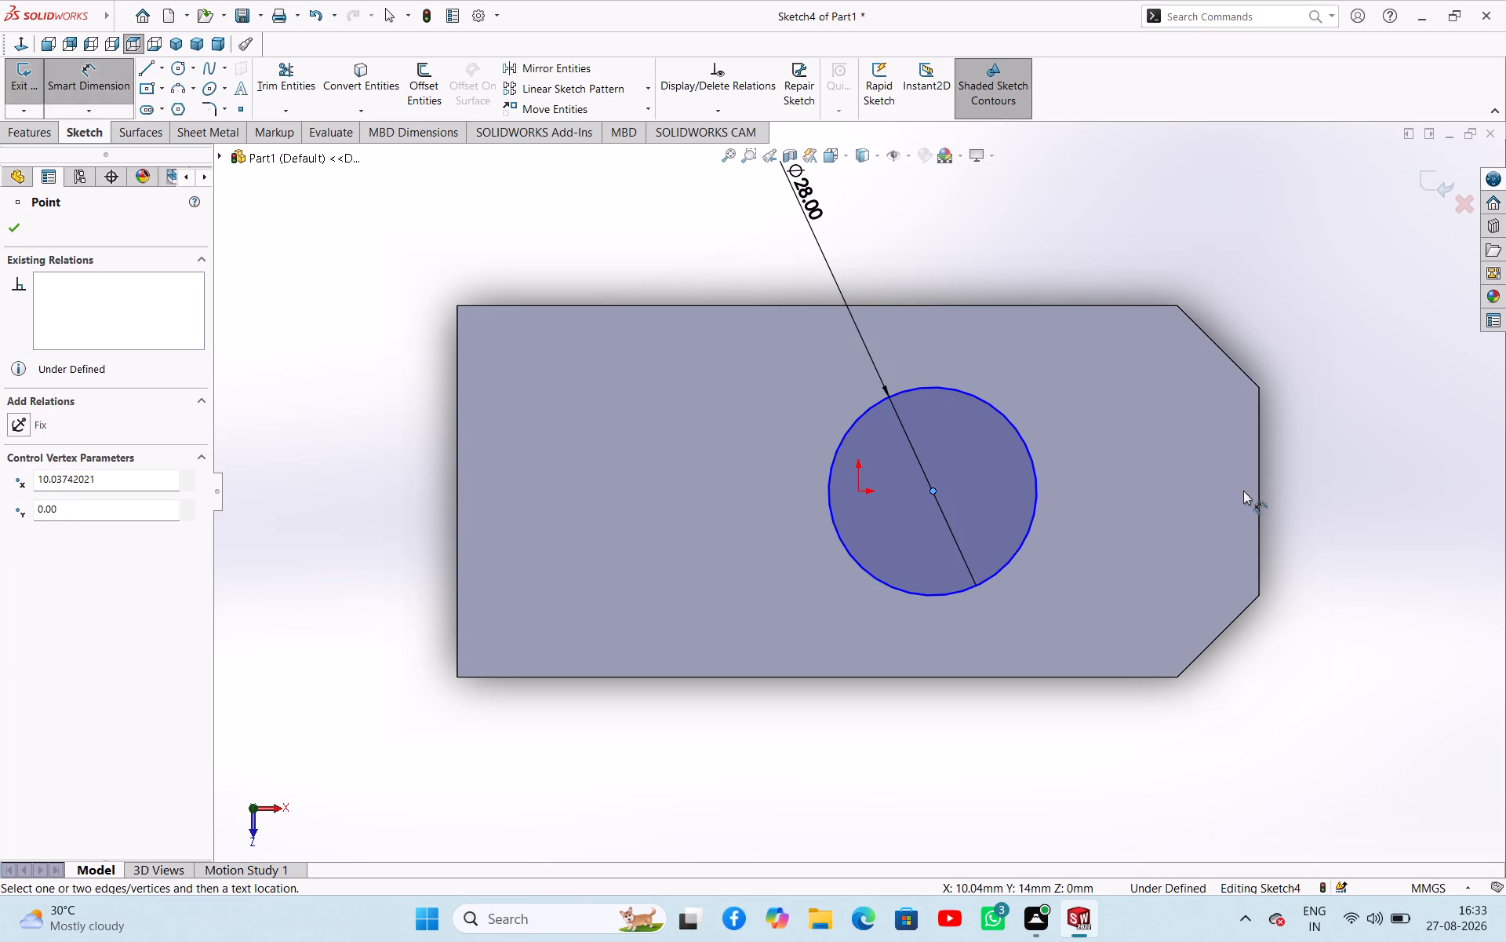
{"action": "left_click", "coordinate": [1262, 495]}
{"action": "left_click", "coordinate": [1258, 497]}
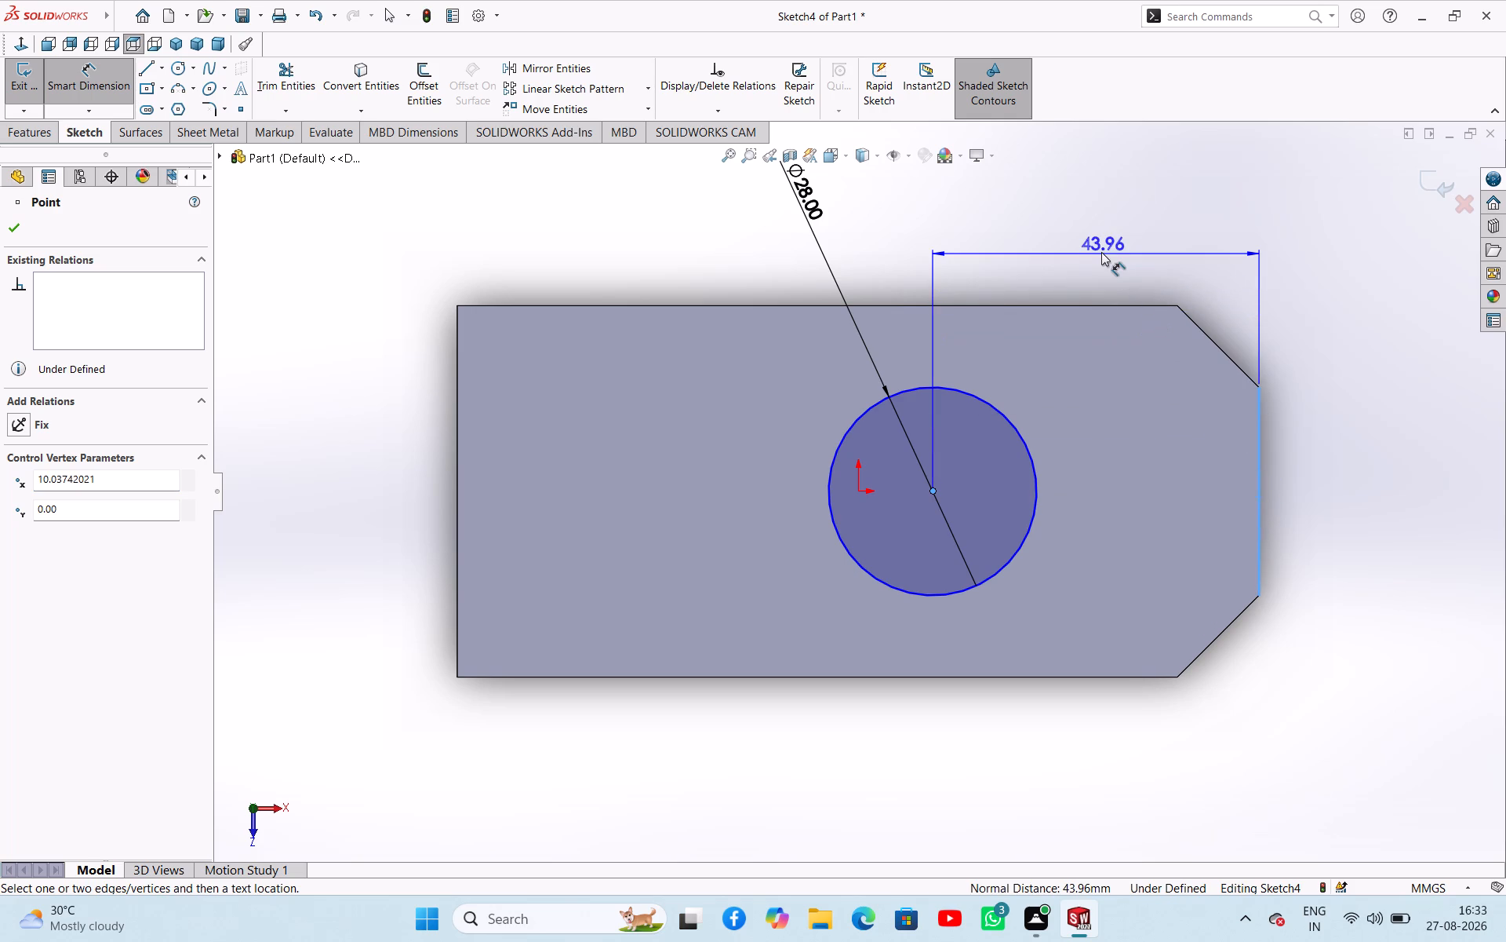
{"action": "left_click", "coordinate": [1101, 252]}
{"action": "type", "text": "40"}
{"action": "key", "text": "Return"}
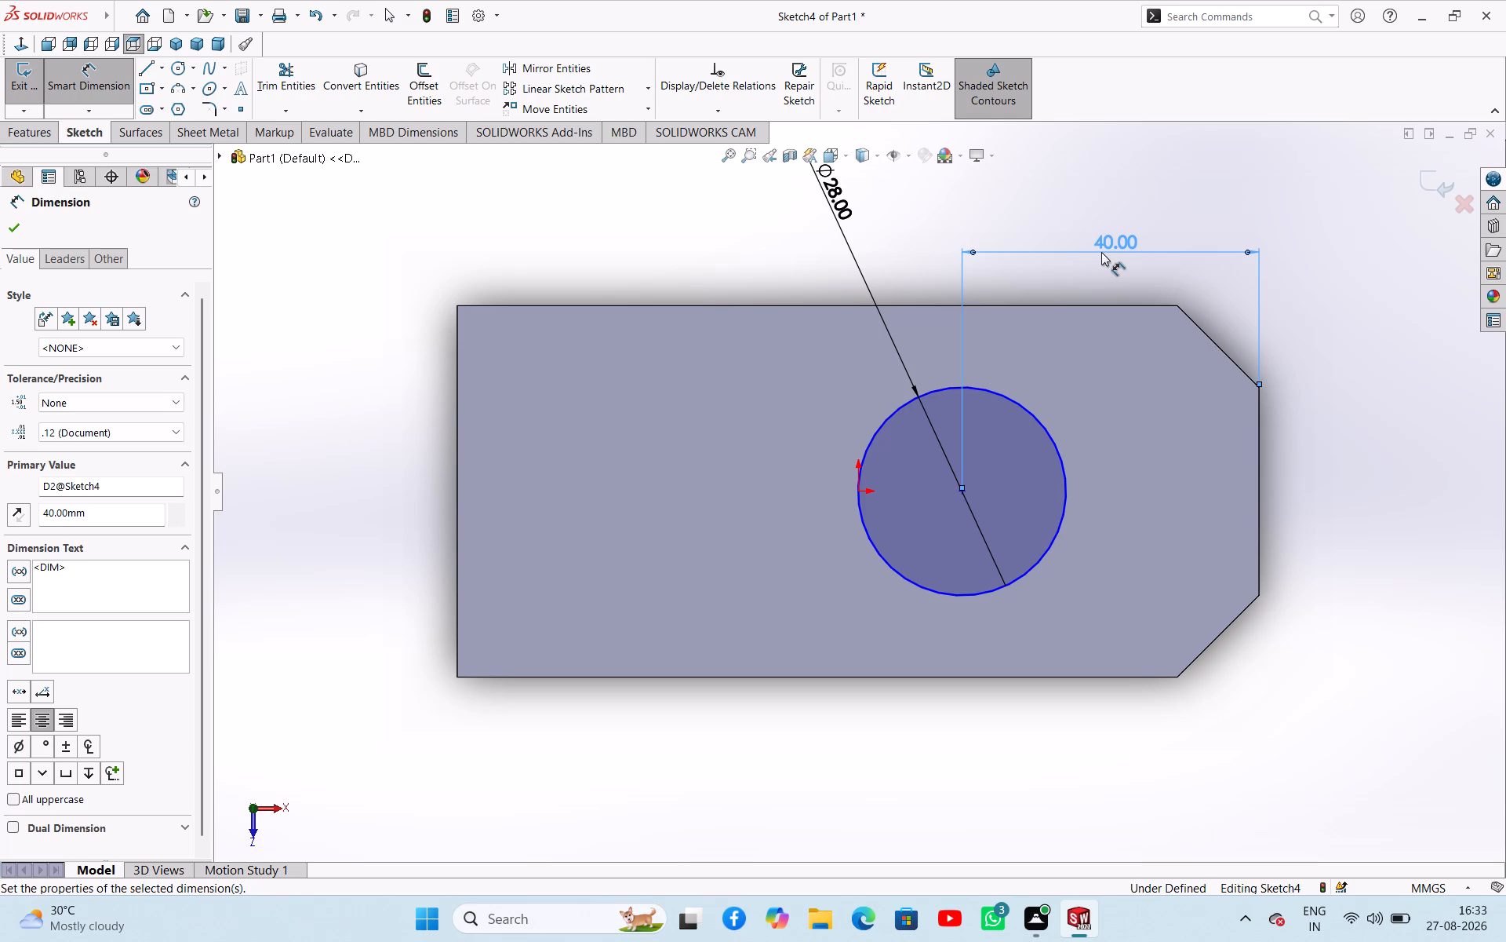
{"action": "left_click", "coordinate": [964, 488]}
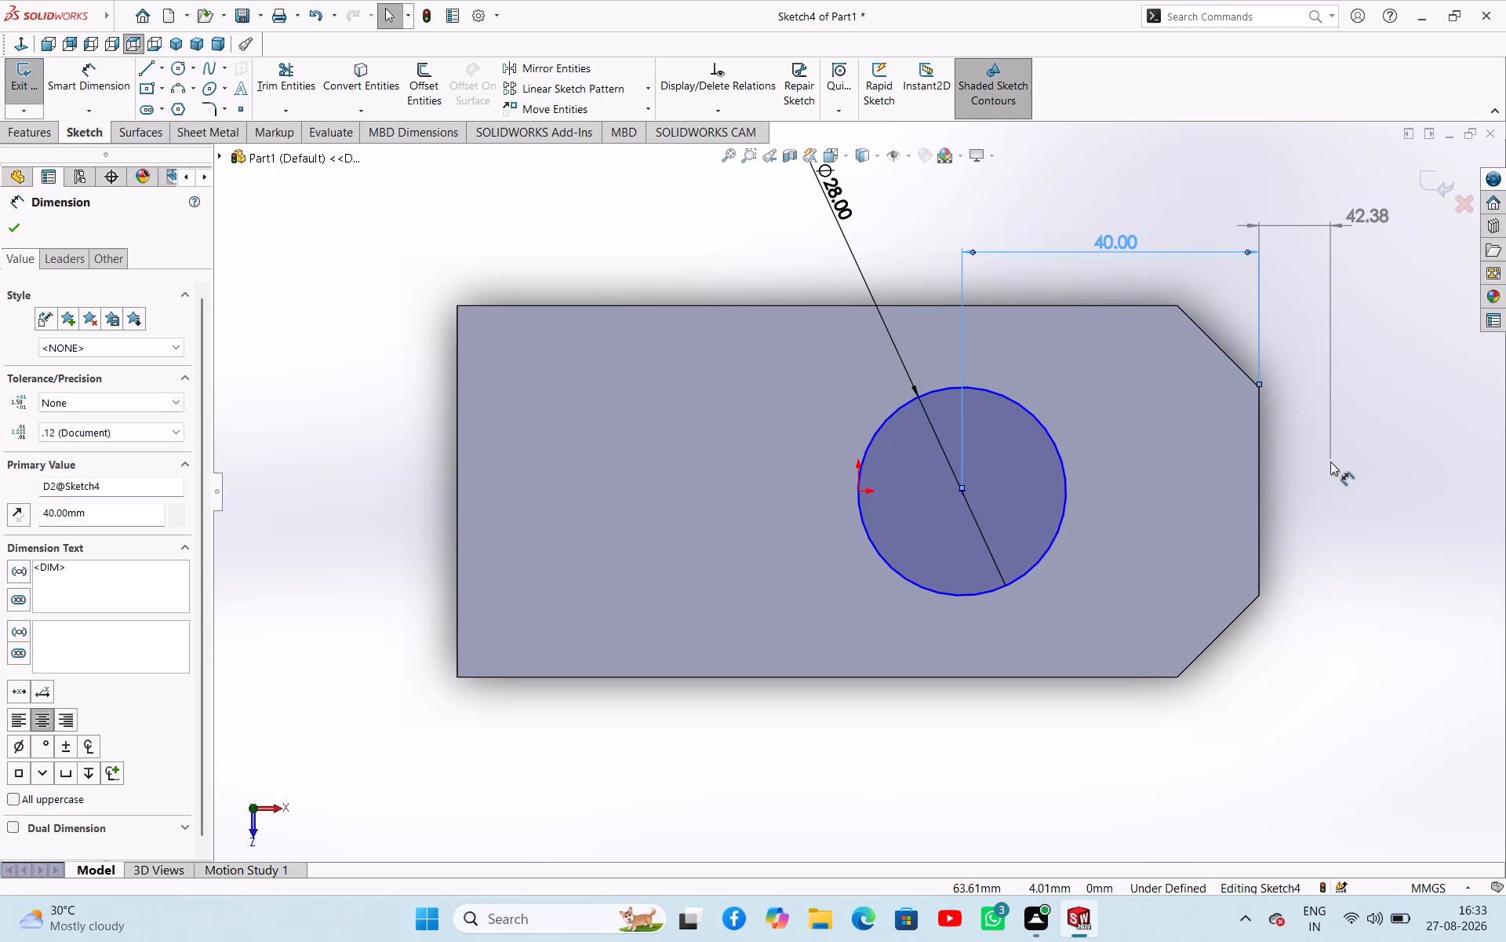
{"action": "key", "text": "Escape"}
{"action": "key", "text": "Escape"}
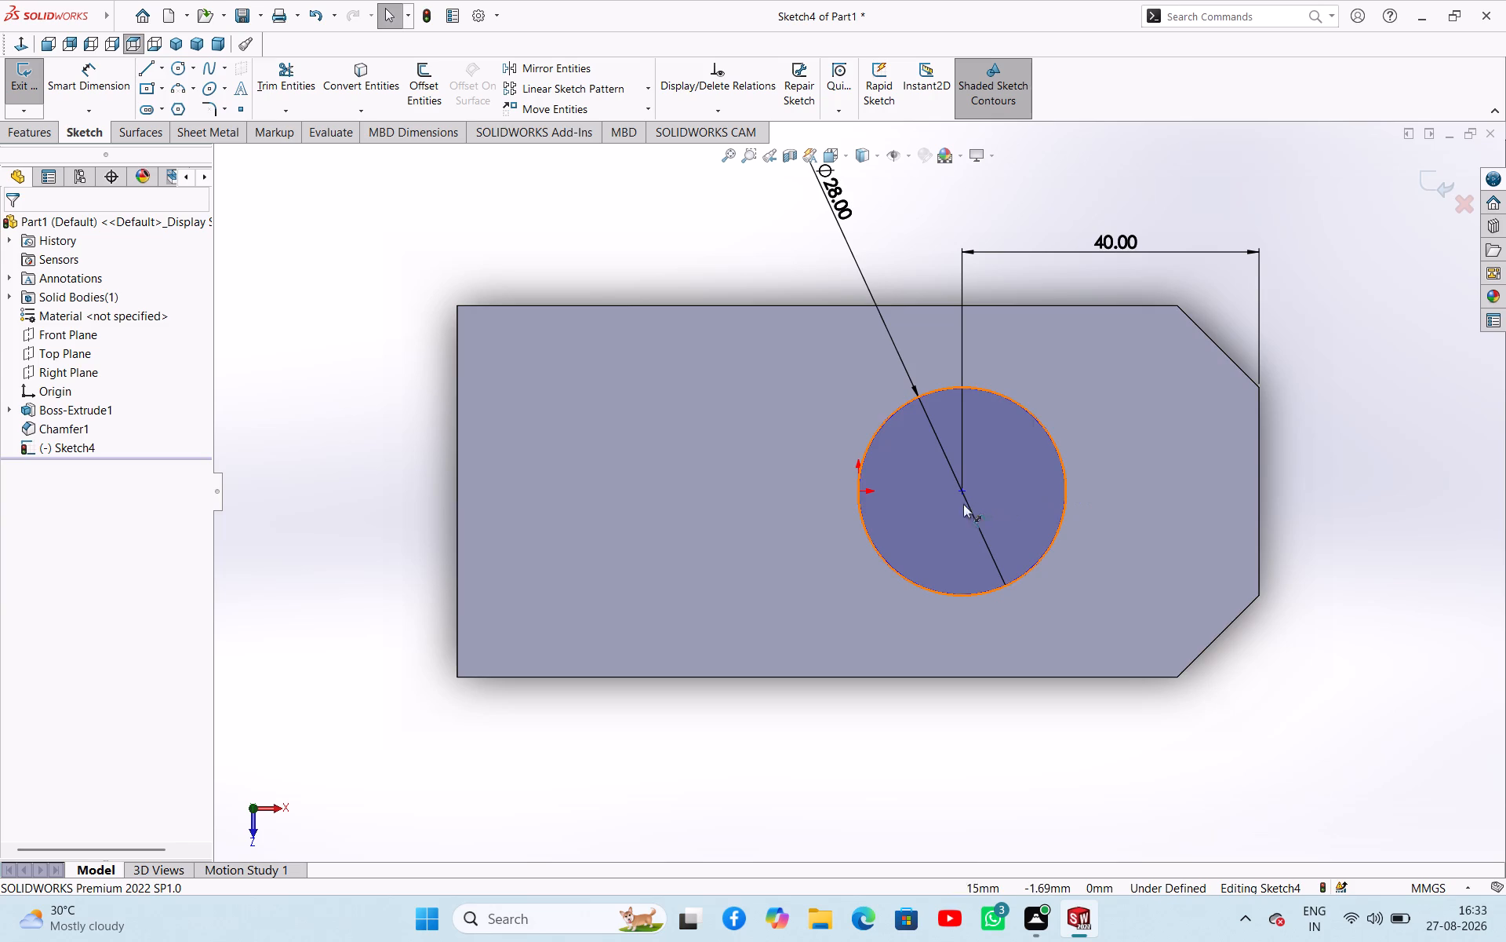
Dimension the circle's centre 25 mm from the block's long −Z edge and exit the sketch.
{"action": "right_click_drag", "start_coordinate": [407, 553], "coordinate": [406, 386]}
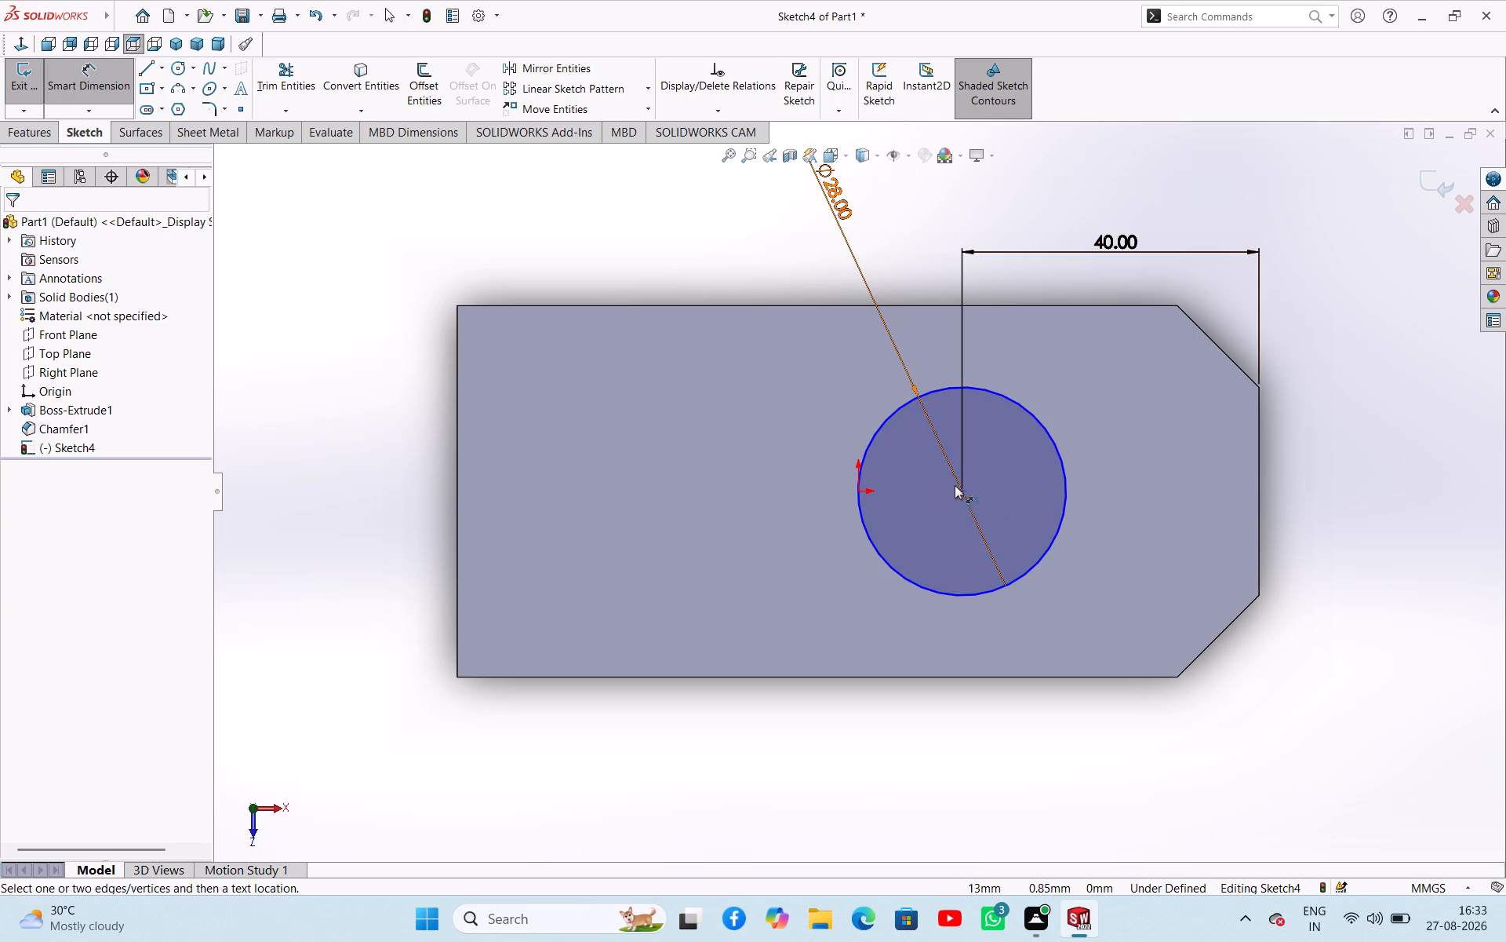
{"action": "left_click", "coordinate": [962, 491]}
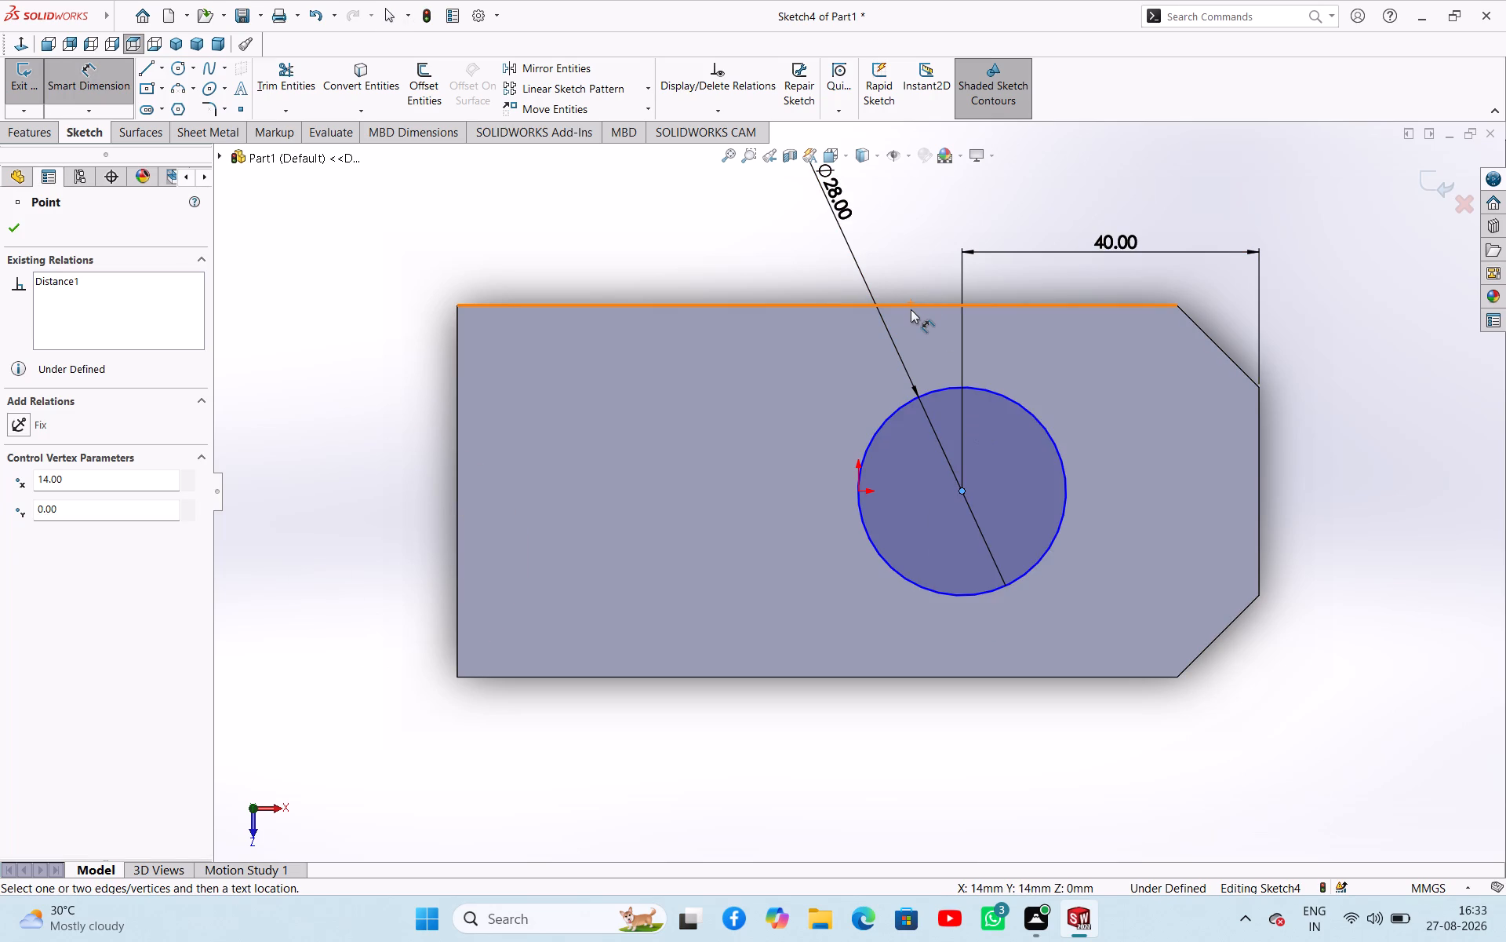
{"action": "left_click", "coordinate": [914, 305]}
{"action": "left_click", "coordinate": [673, 254]}
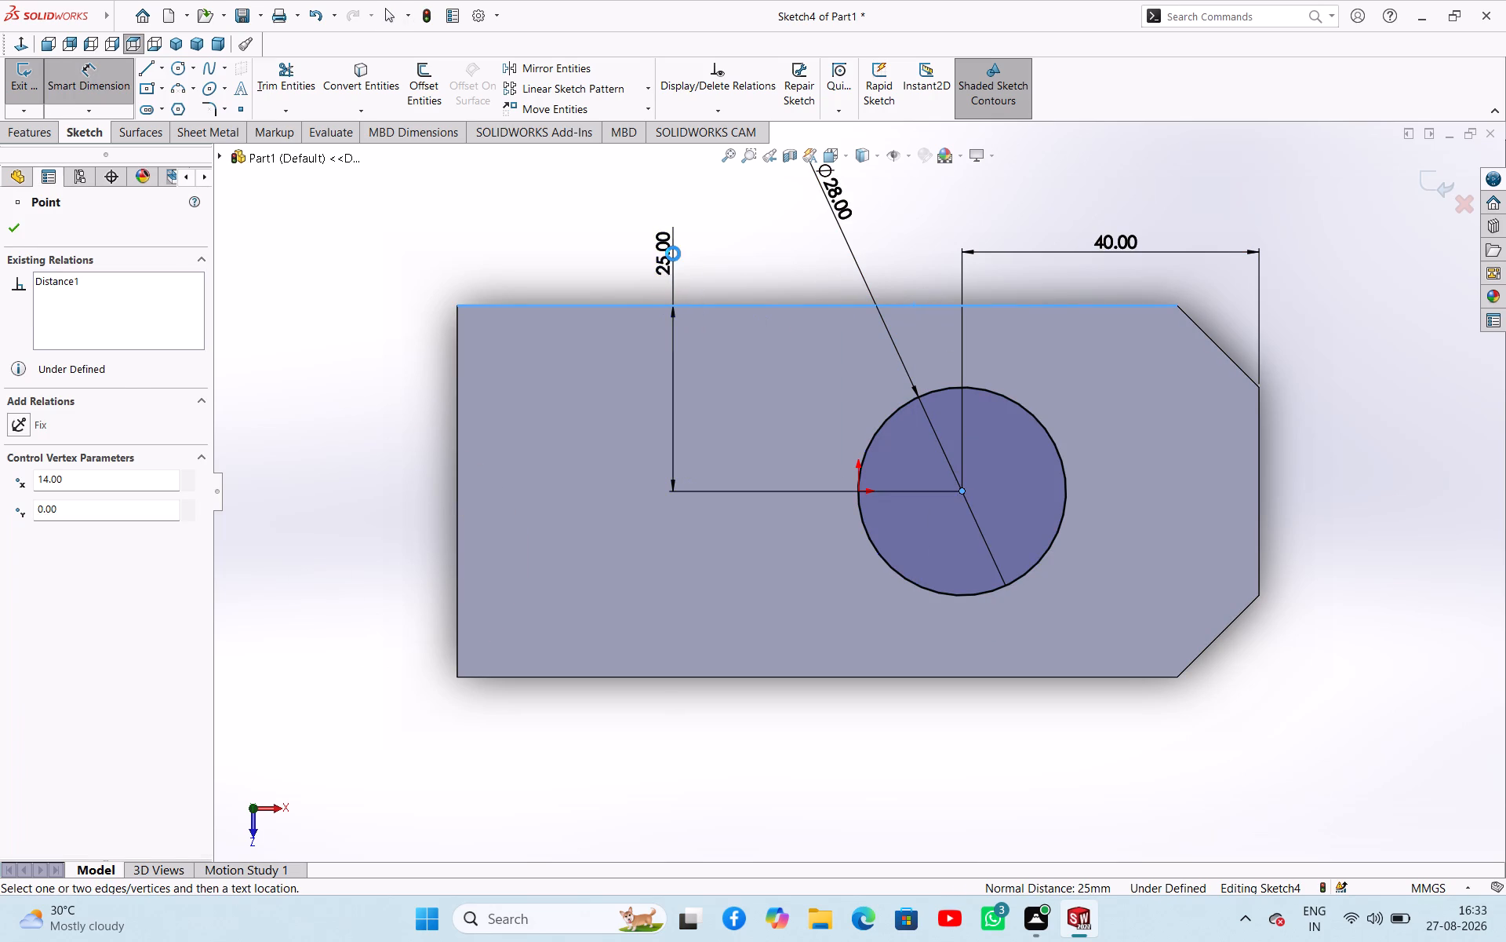
{"action": "left_click", "coordinate": [612, 231]}
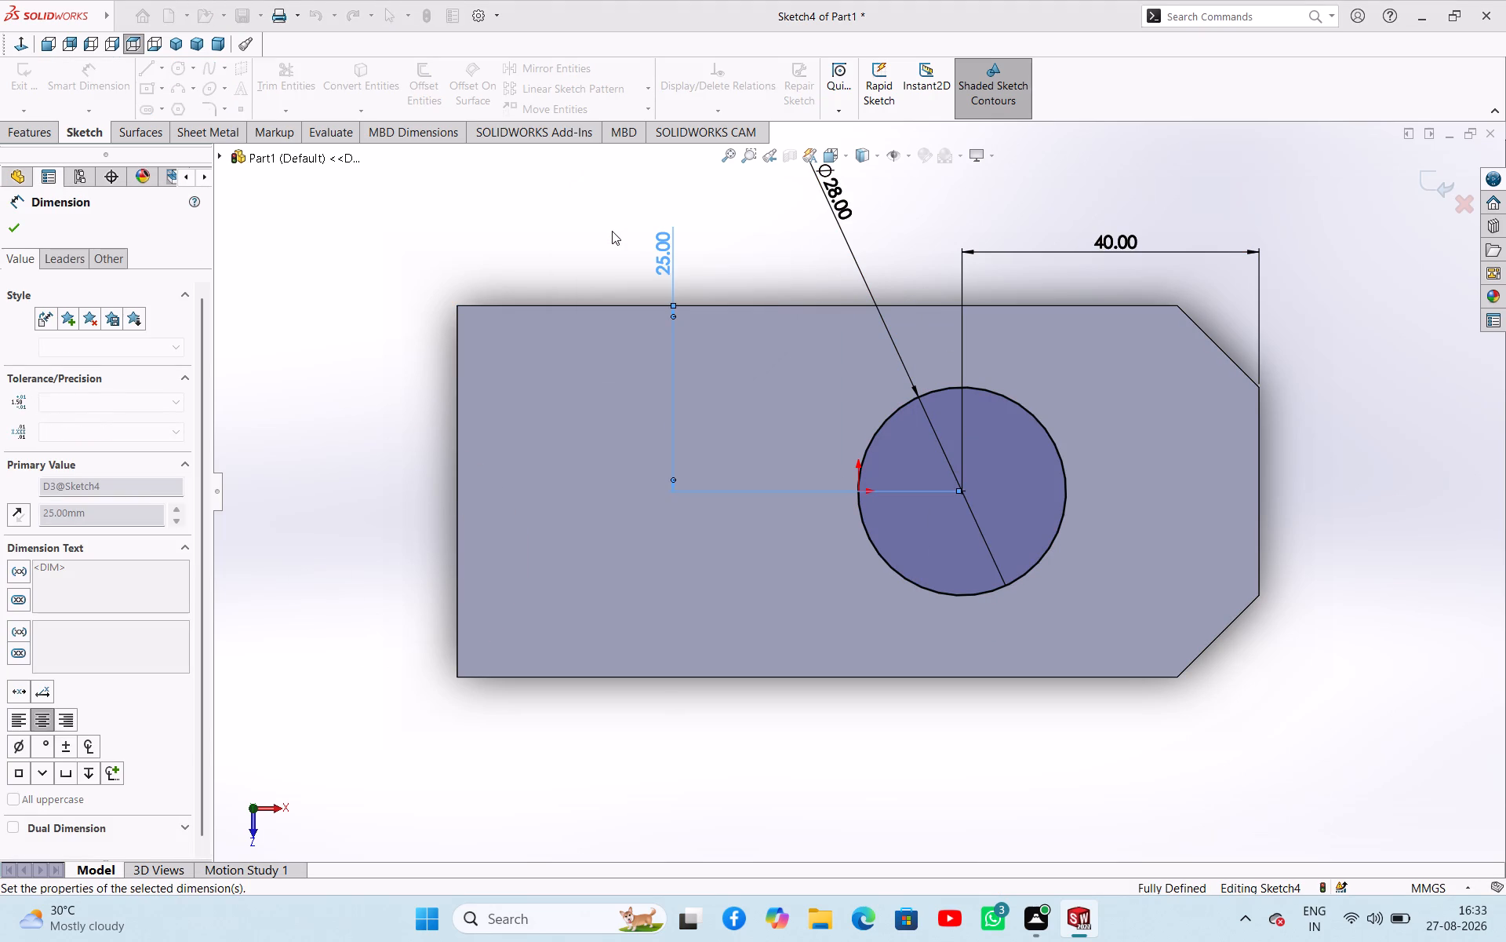
{"action": "left_click", "coordinate": [15, 232]}
{"action": "left_click", "coordinate": [36, 104]}
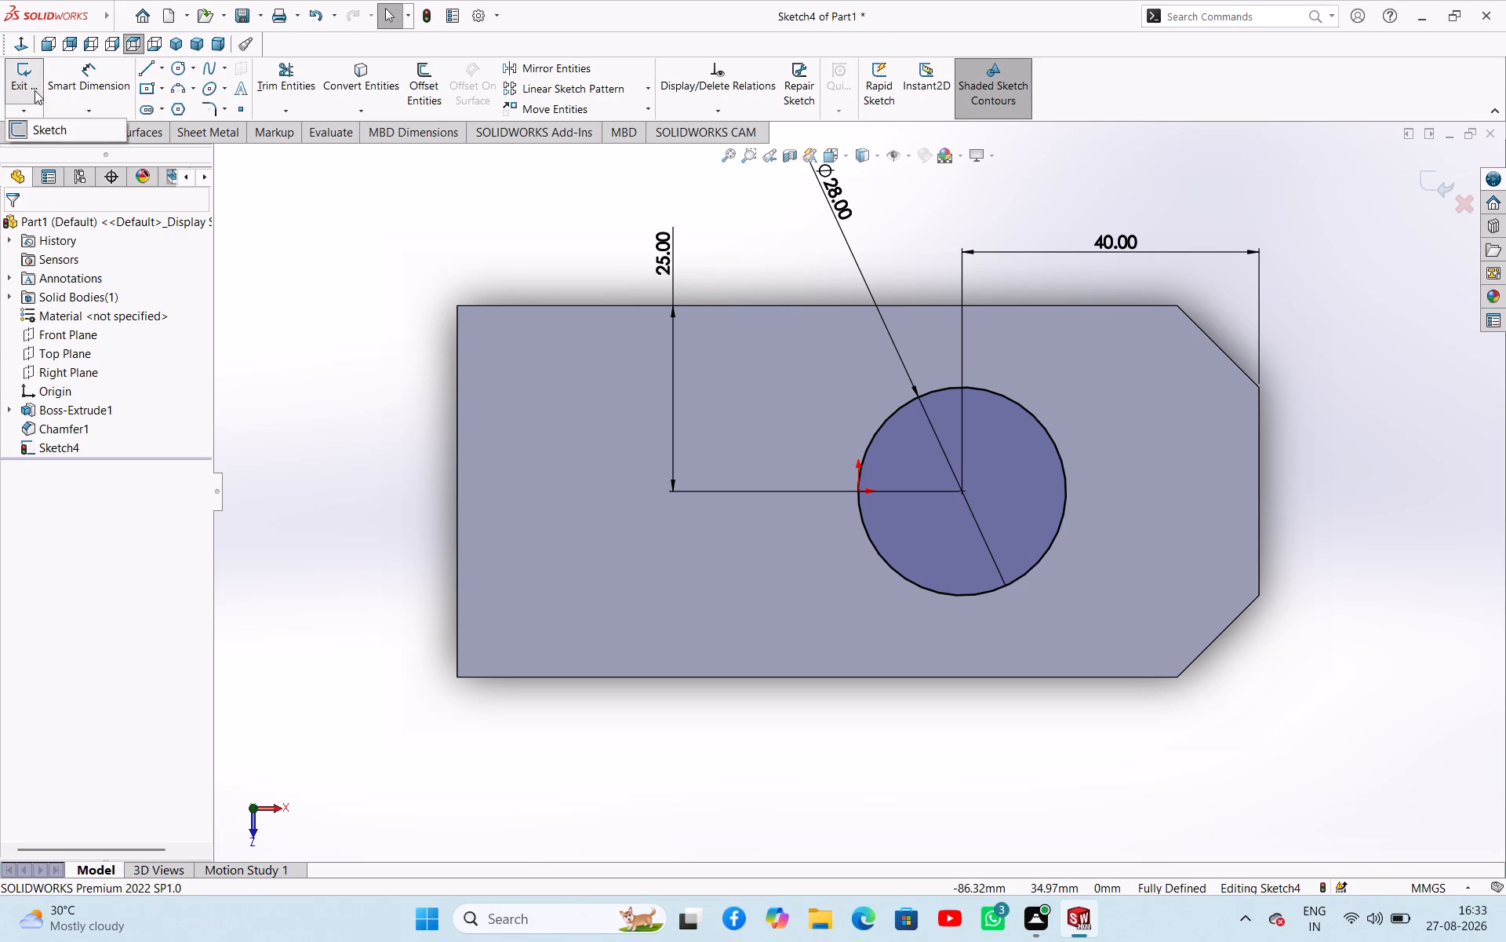
{"action": "left_click", "coordinate": [35, 90]}
Cut-extrude the circle through the block with the Up To Surface end condition, ending at the bottom face.
{"action": "left_click", "coordinate": [53, 80]}
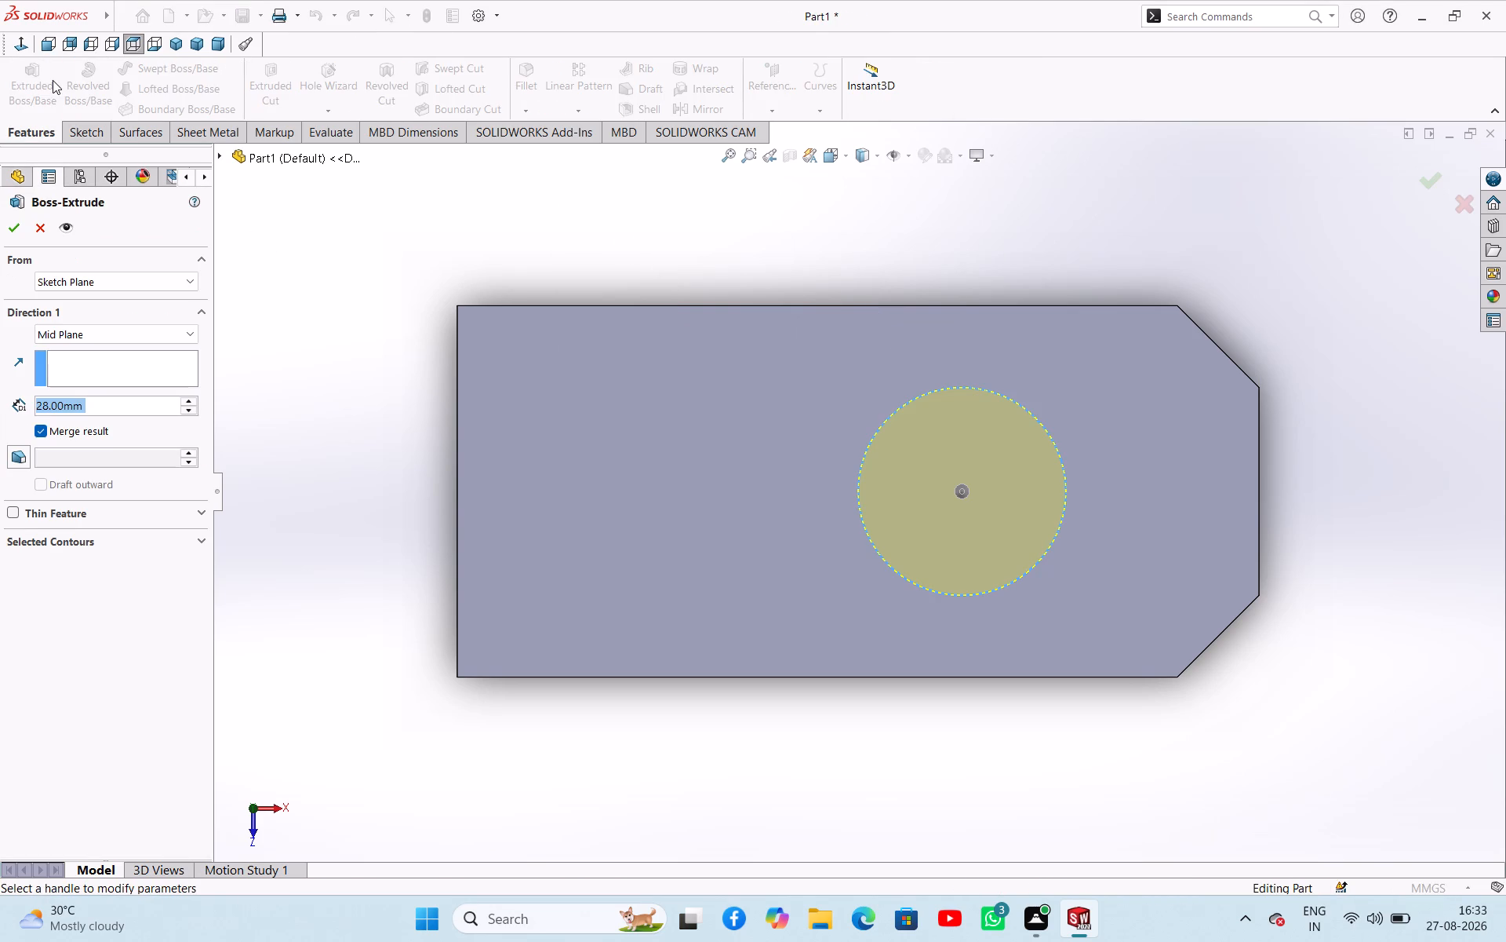
{"action": "left_click", "coordinate": [42, 219]}
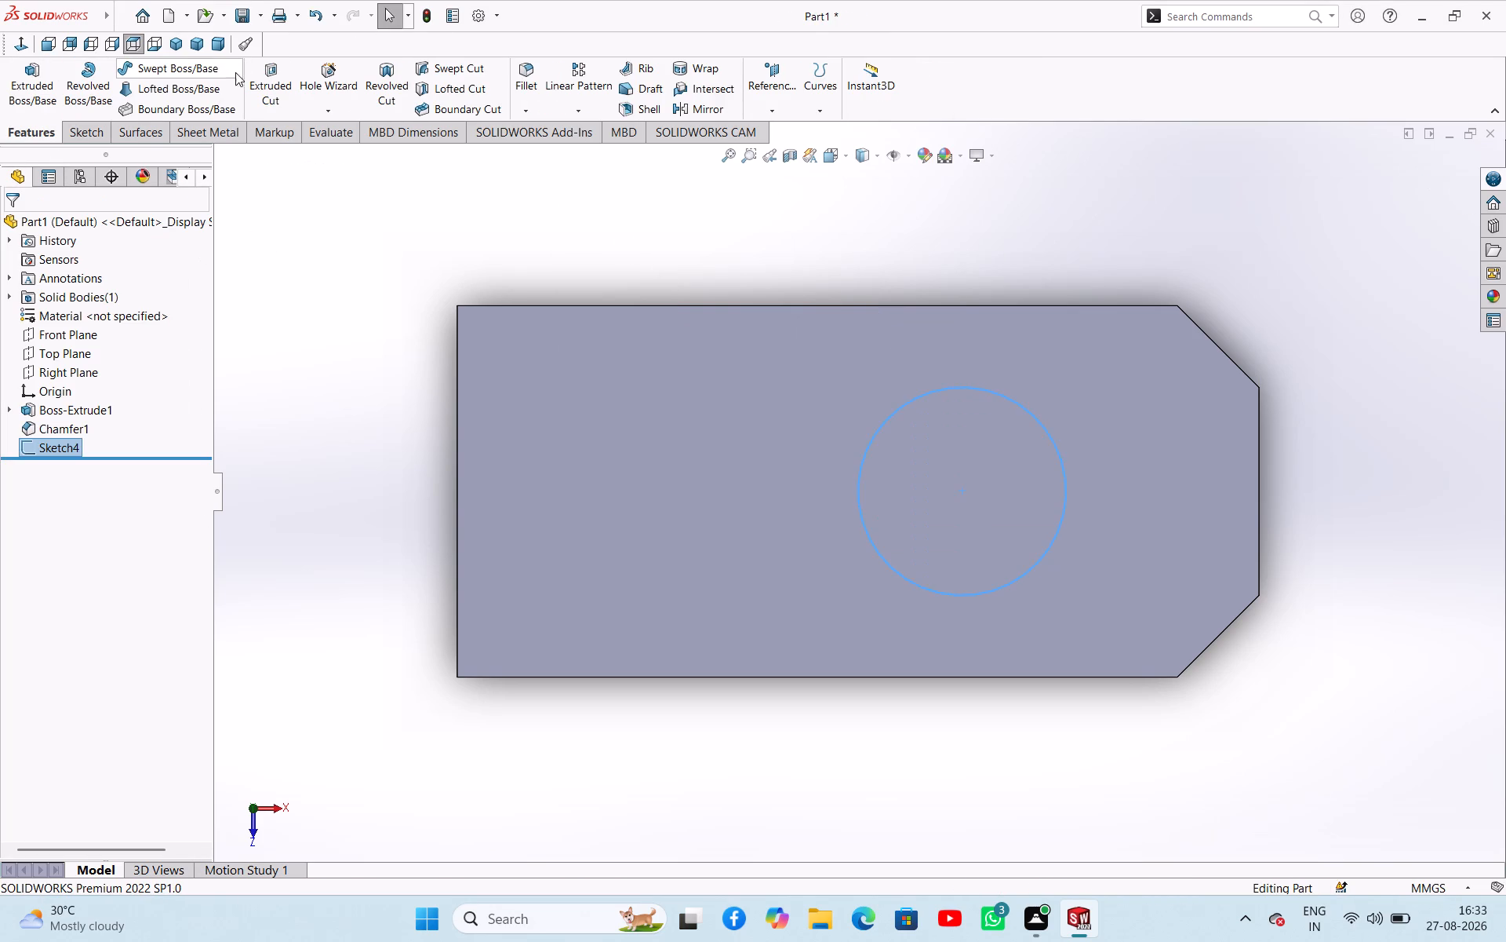
{"action": "left_click", "coordinate": [246, 71]}
{"action": "middle_click_drag", "start_coordinate": [330, 396], "coordinate": [333, 131]}
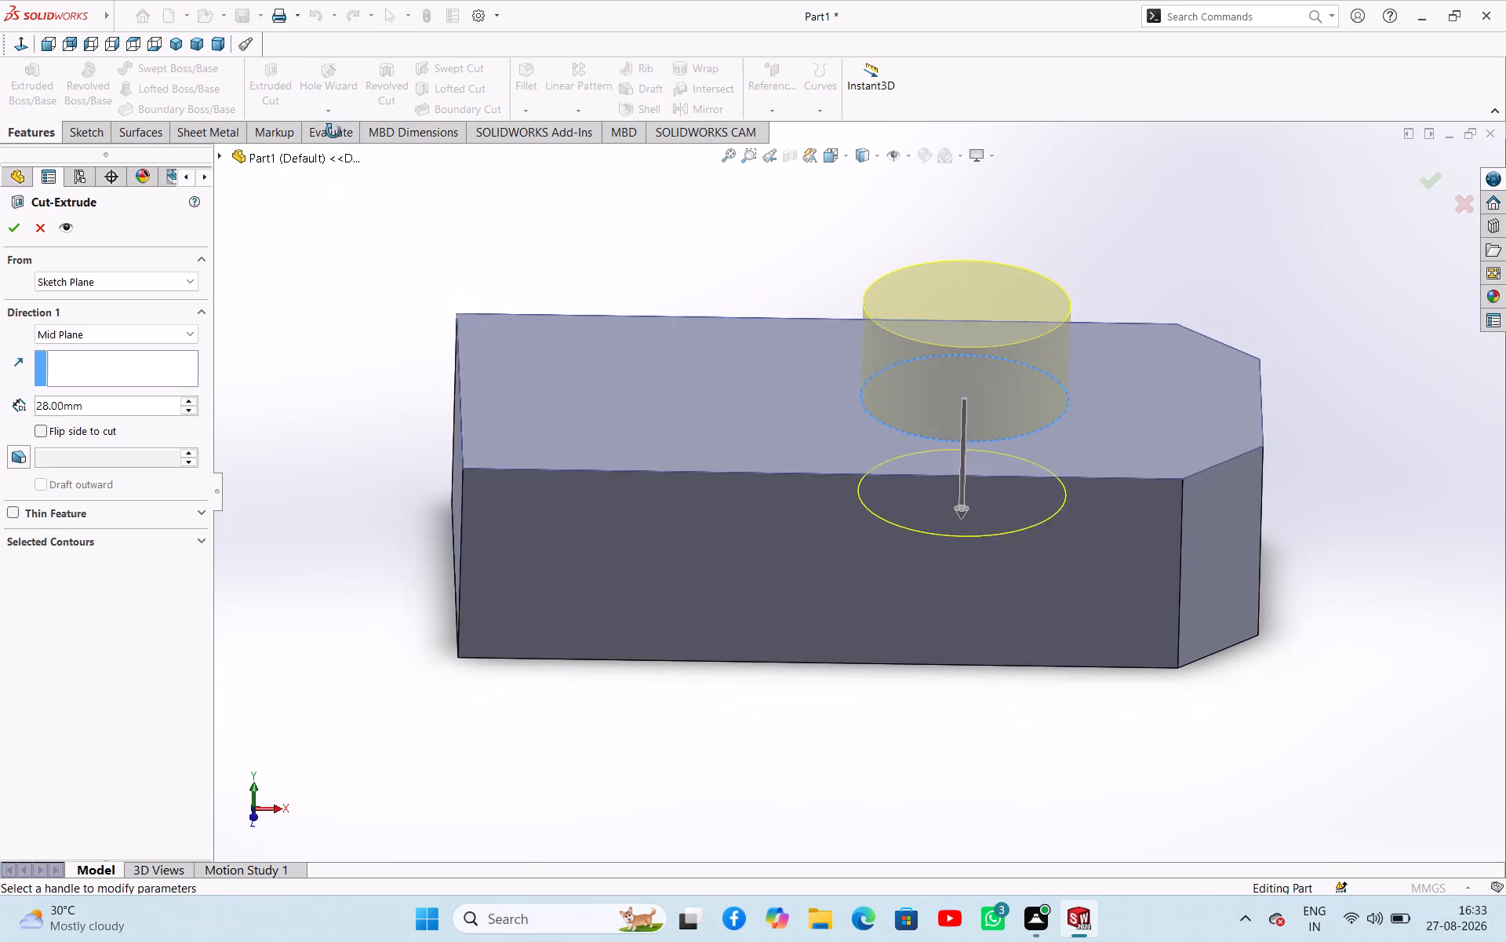
{"action": "middle_click_drag", "start_coordinate": [333, 131], "coordinate": [333, 122]}
{"action": "left_click", "coordinate": [139, 331]}
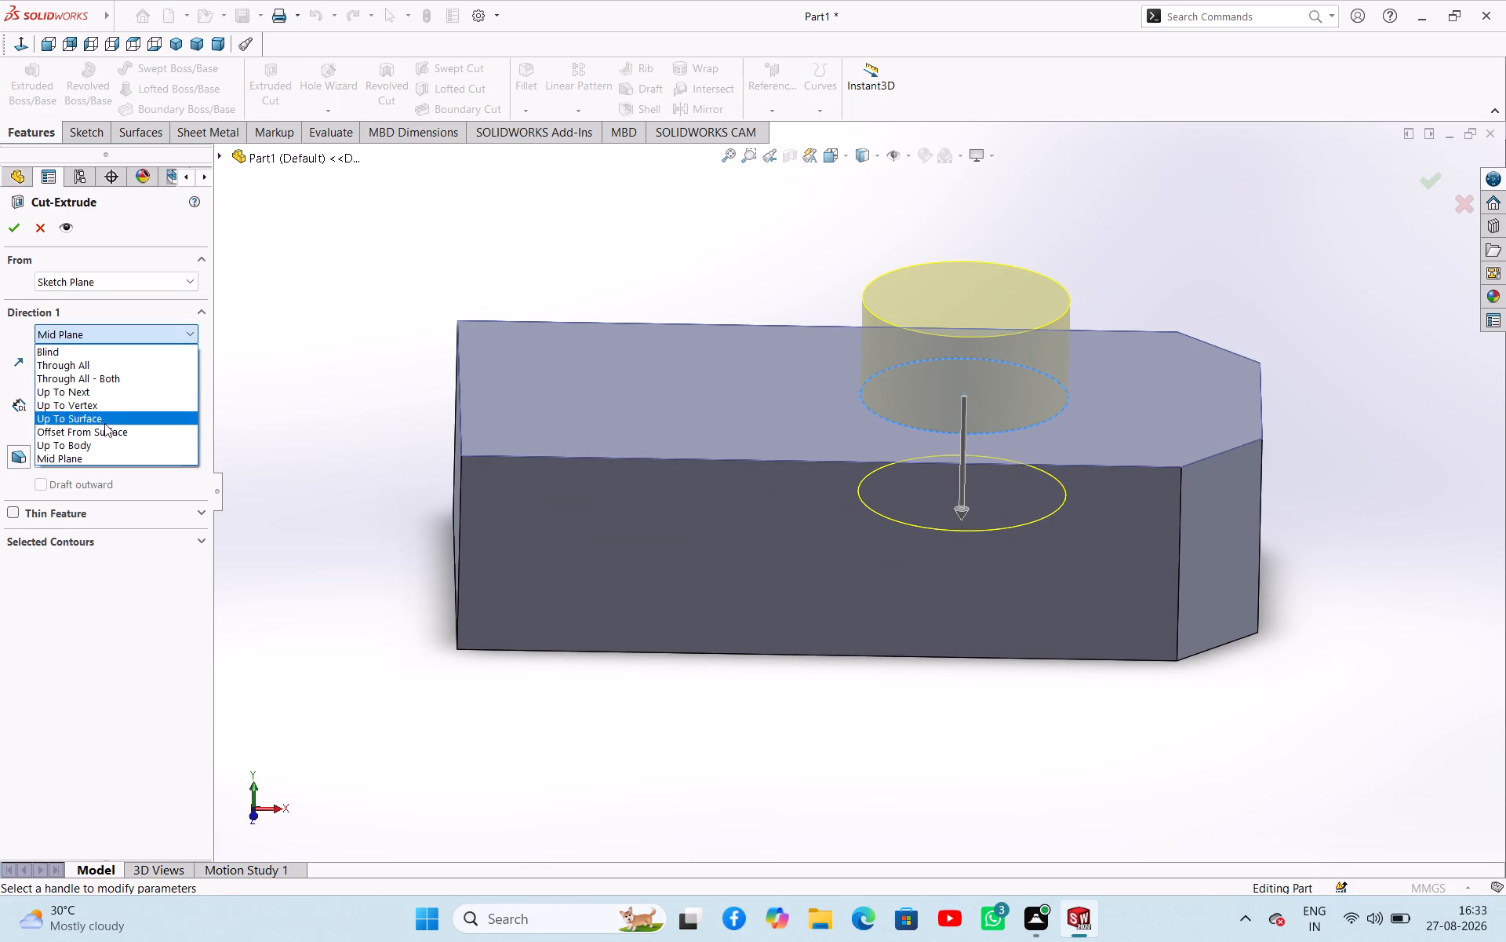
{"action": "left_click", "coordinate": [110, 418]}
{"action": "middle_click_drag", "start_coordinate": [292, 522], "coordinate": [293, 376]}
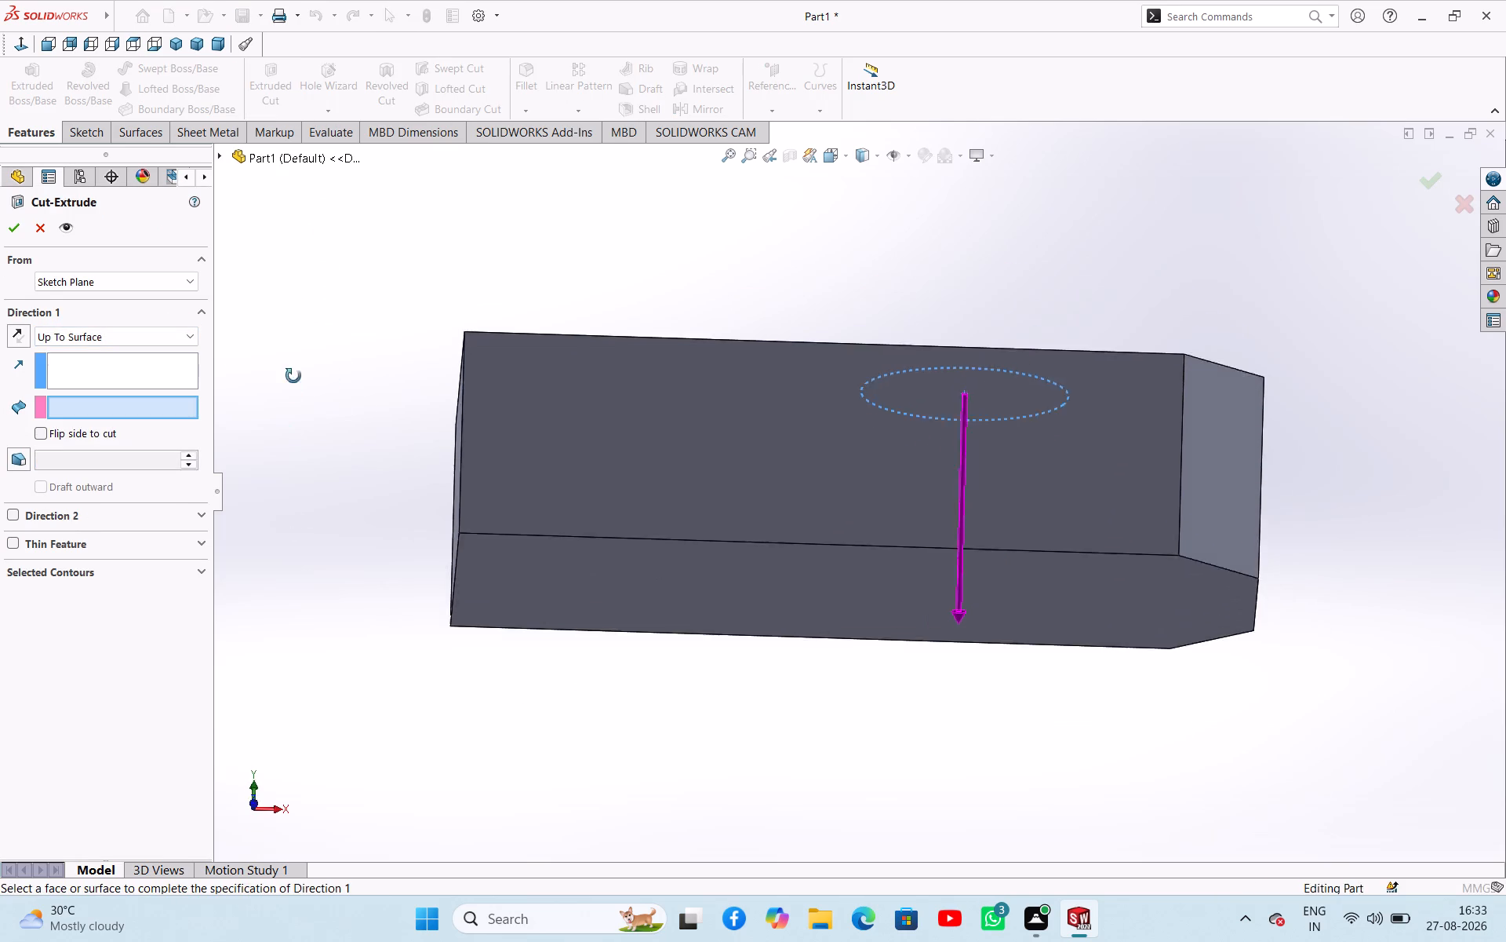
{"action": "middle_click_drag", "start_coordinate": [293, 376], "coordinate": [309, 285]}
{"action": "left_click", "coordinate": [515, 455]}
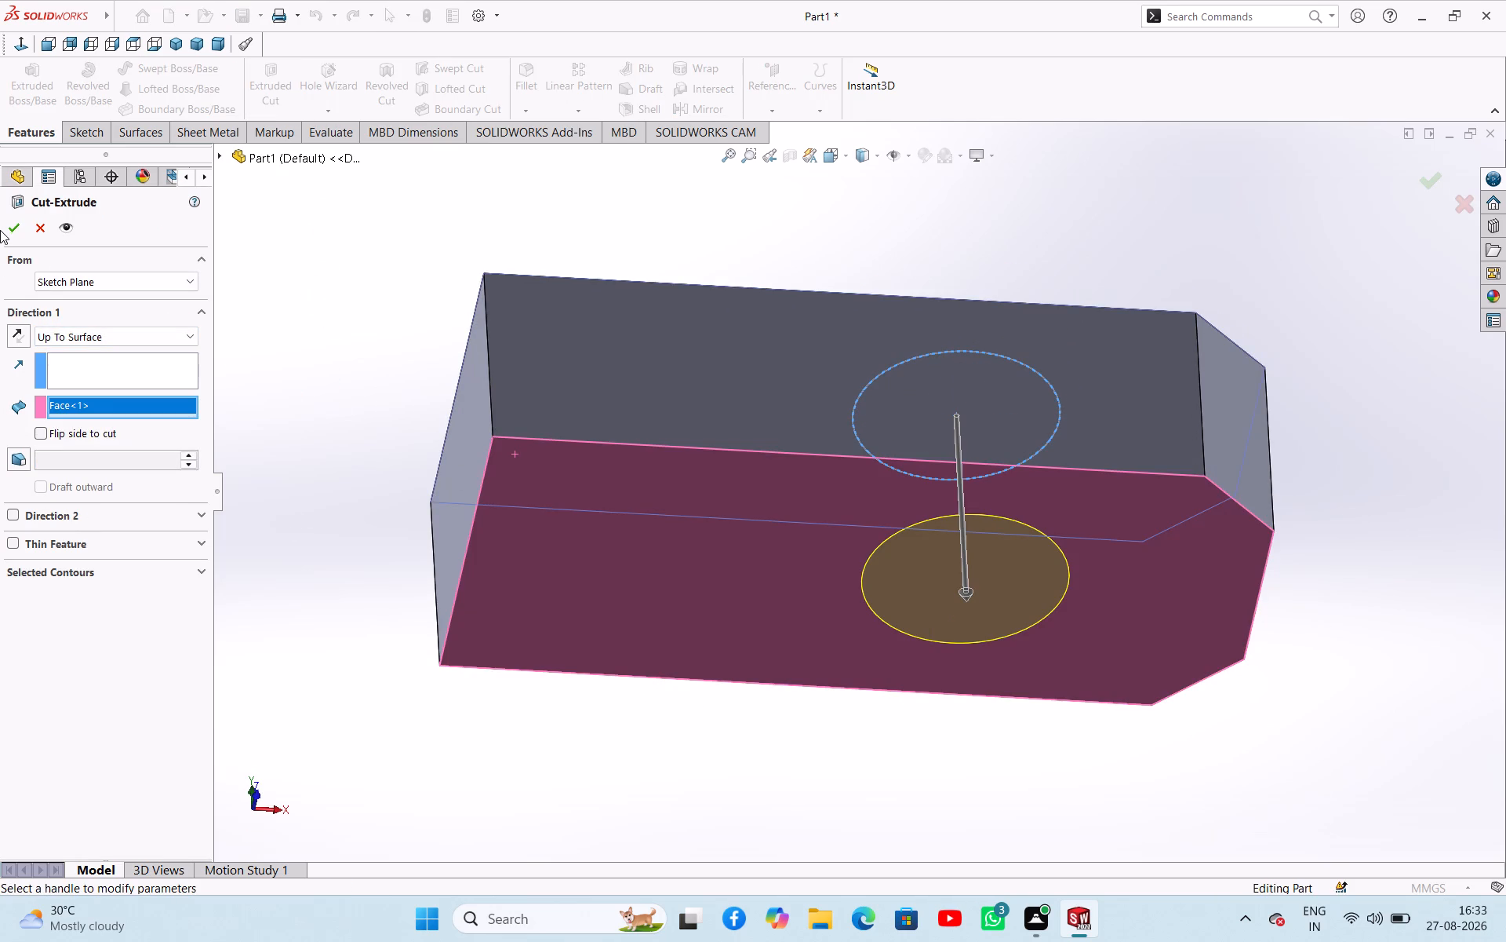
{"action": "left_click", "coordinate": [11, 237]}
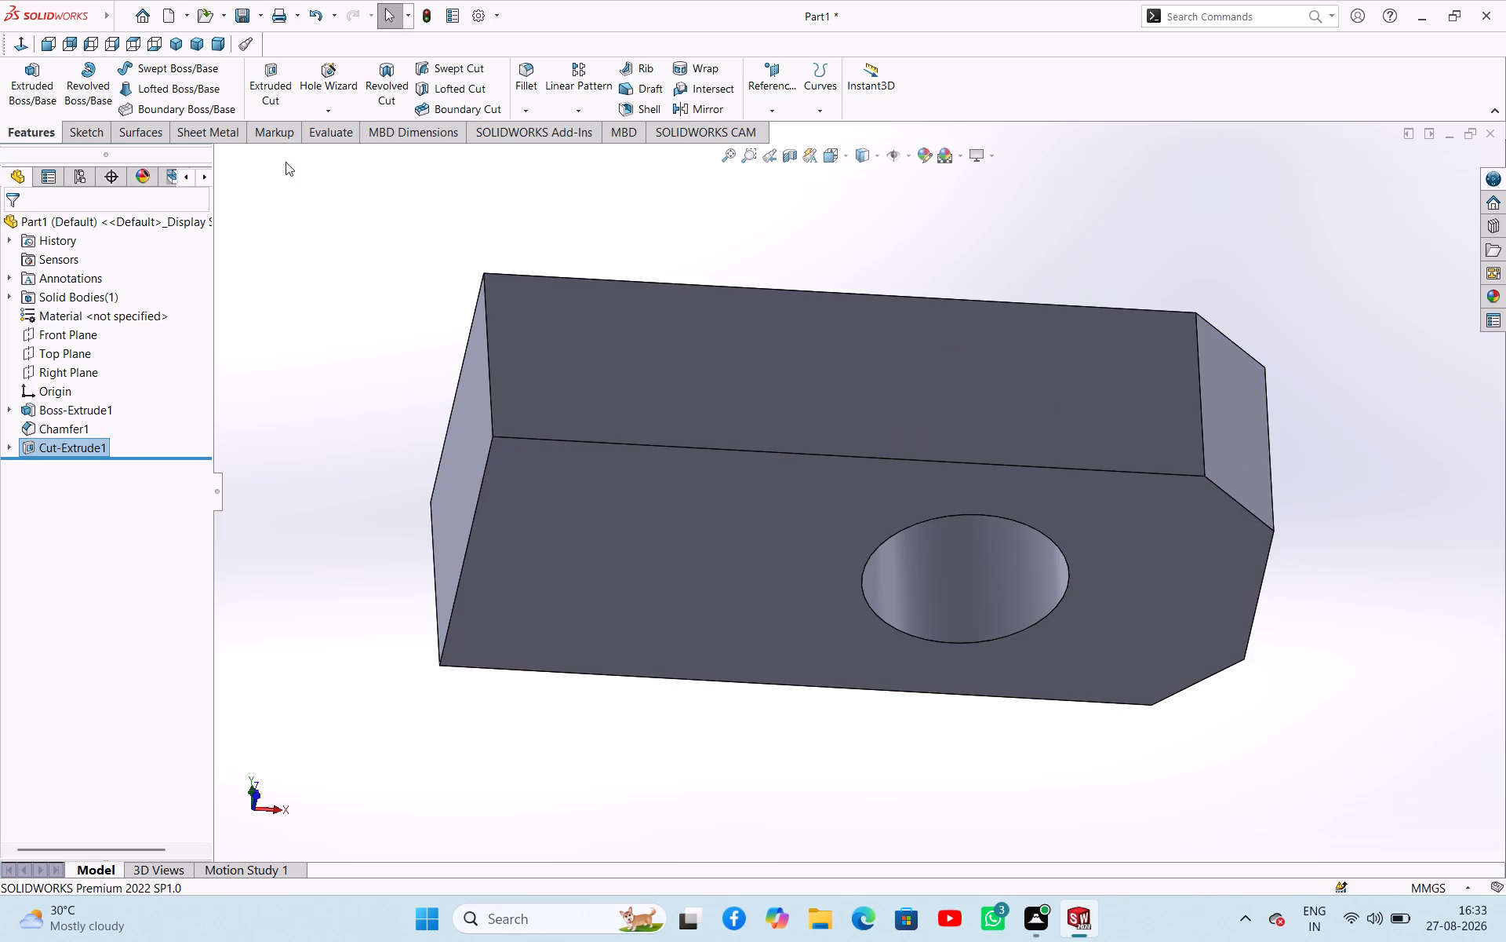
In a new sketch on the top face, draw a line parallel to Z across the block's full width, just −X of the origin.
{"action": "left_click", "coordinate": [170, 46]}
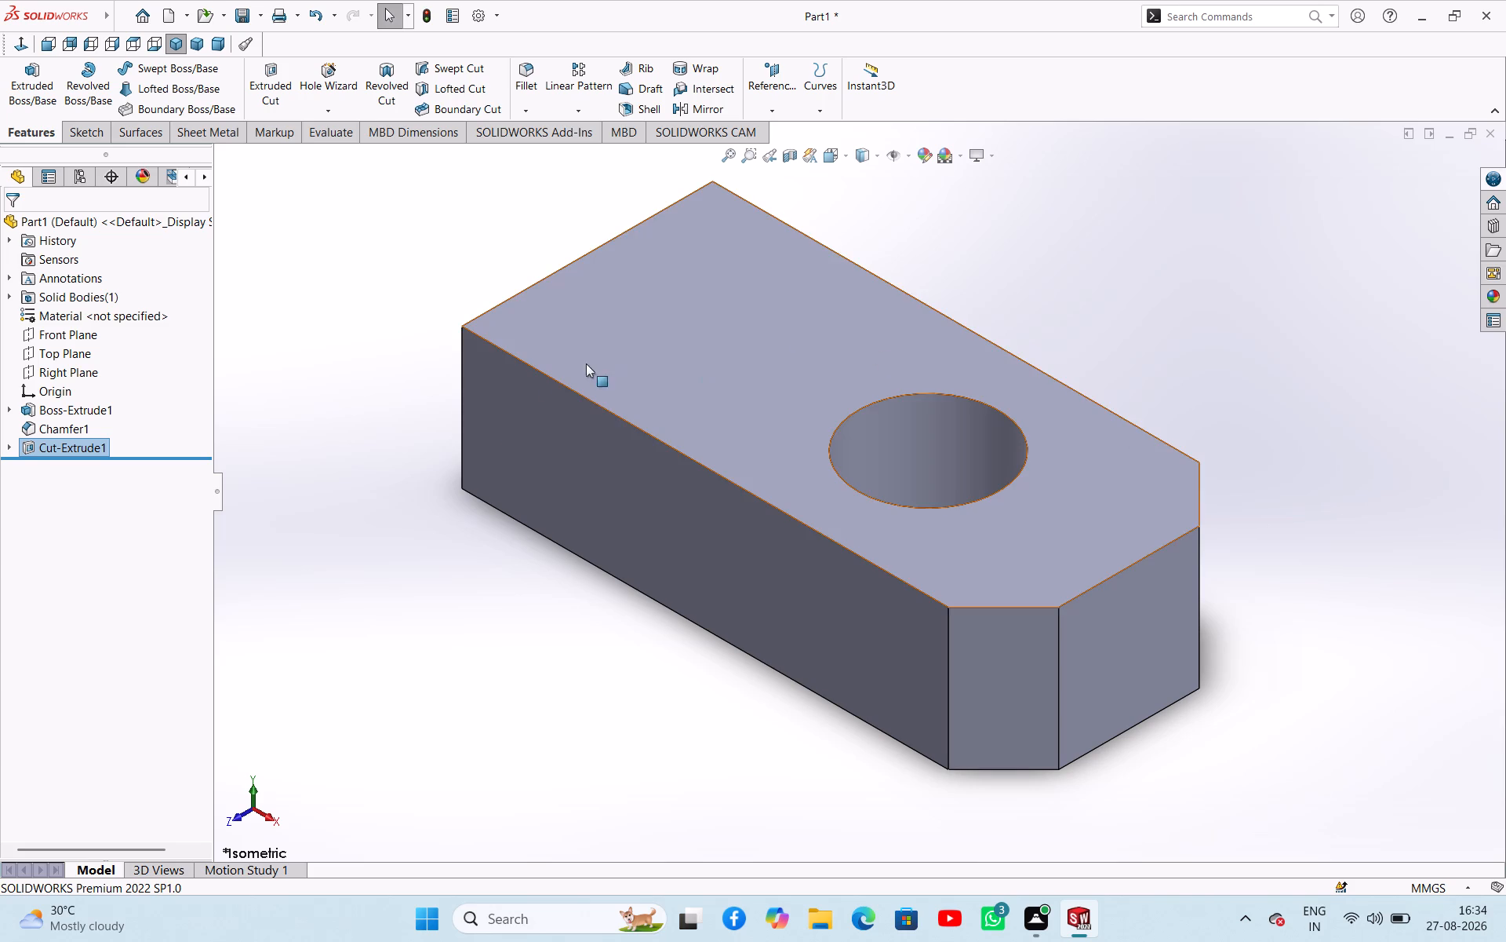
{"action": "left_click", "coordinate": [715, 380]}
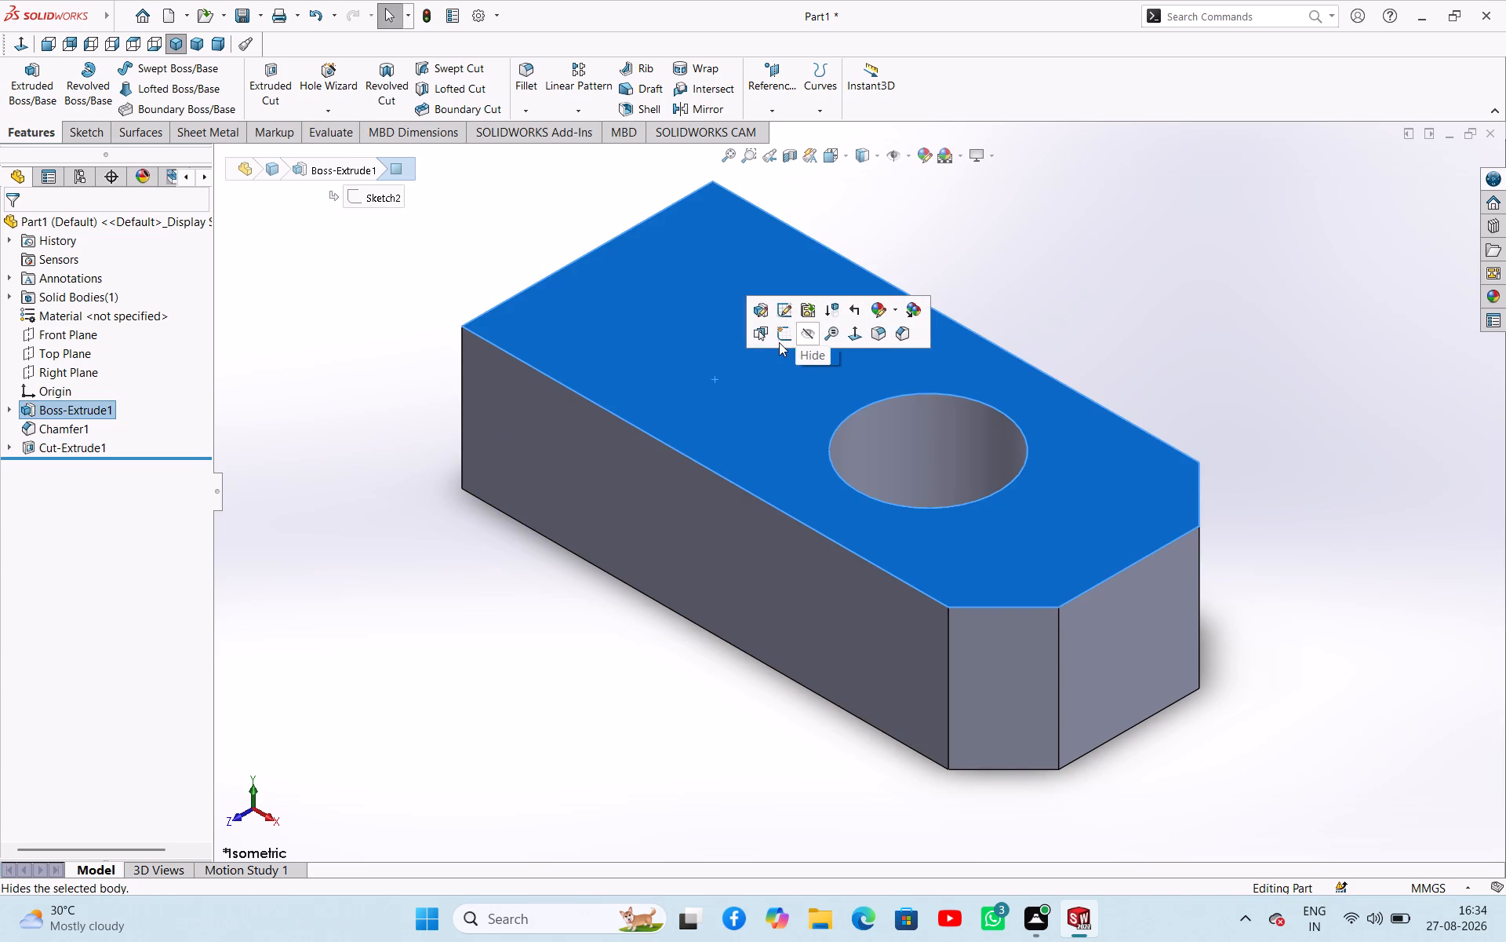
{"action": "left_click", "coordinate": [779, 342]}
{"action": "left_click", "coordinate": [330, 412]}
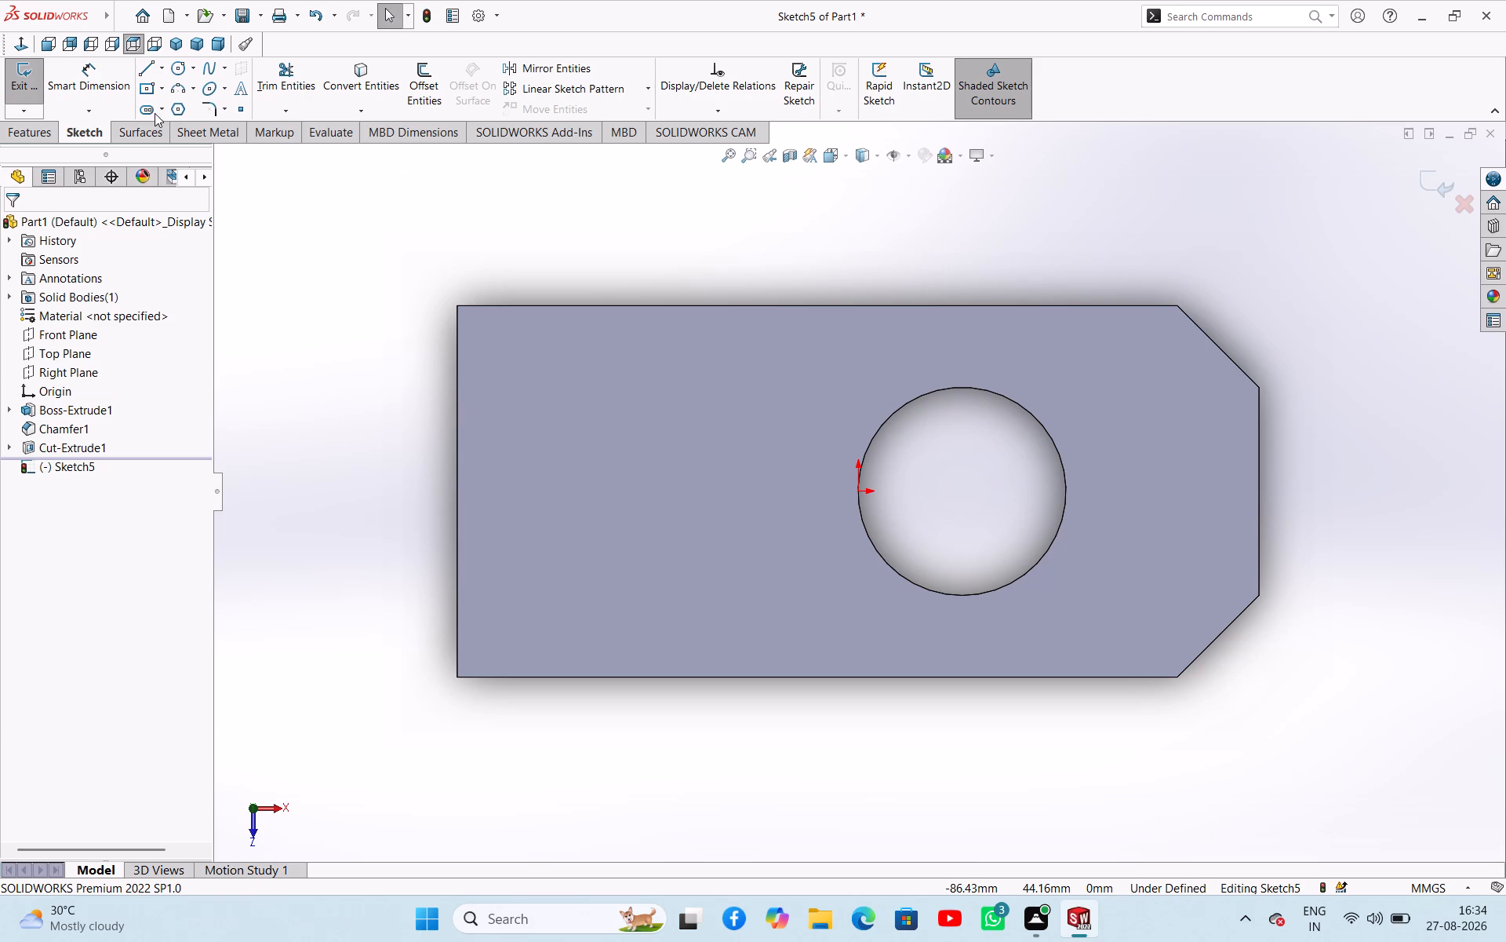
{"action": "left_click", "coordinate": [150, 68]}
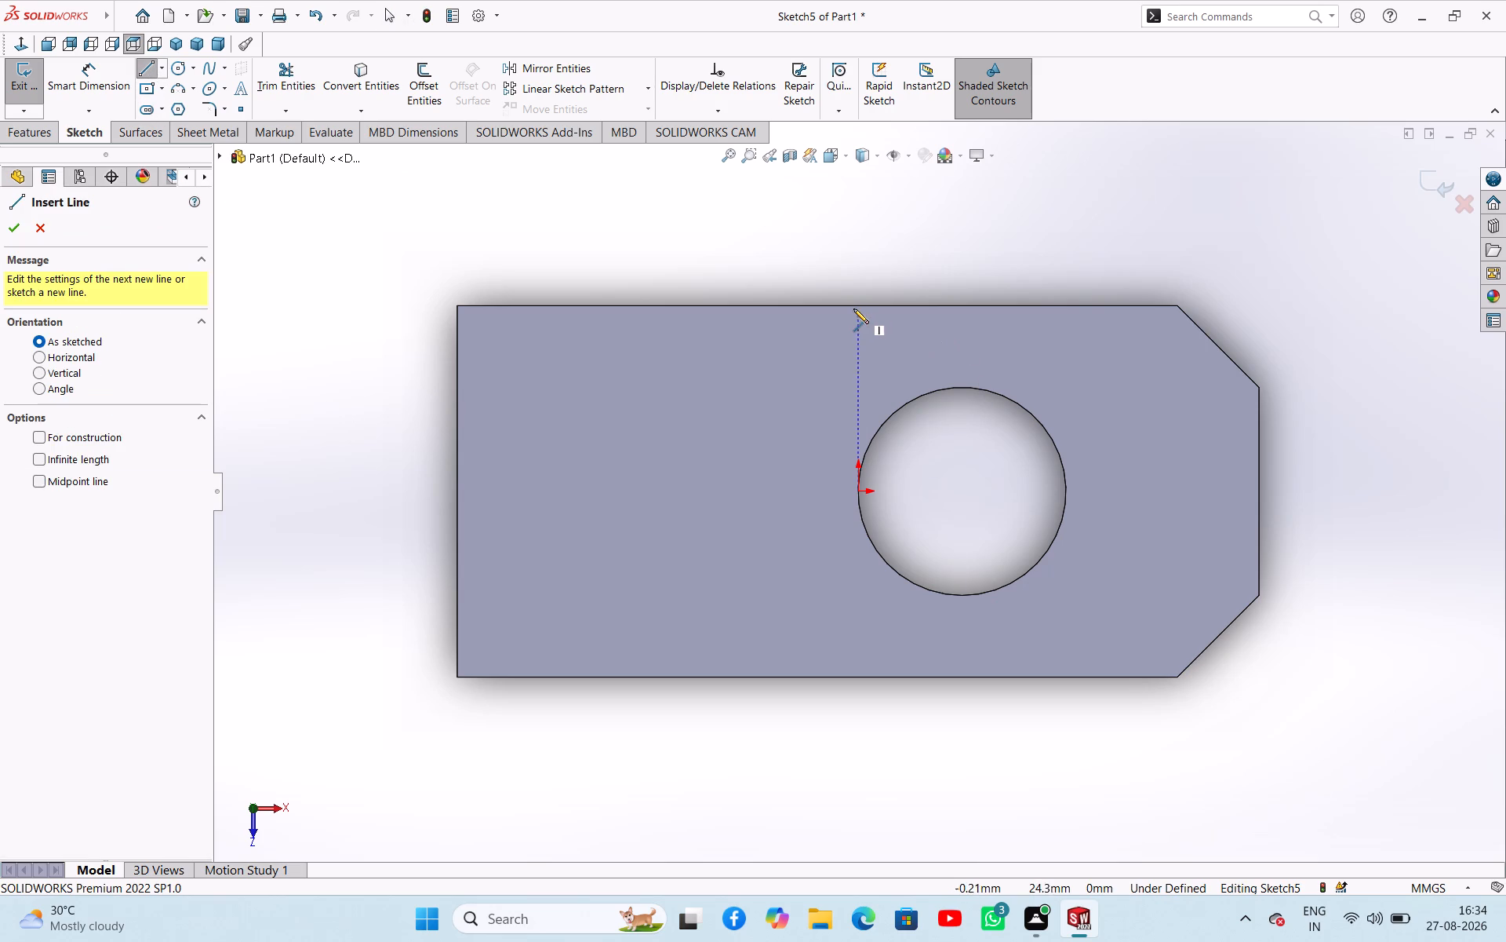
{"action": "left_click", "coordinate": [849, 306]}
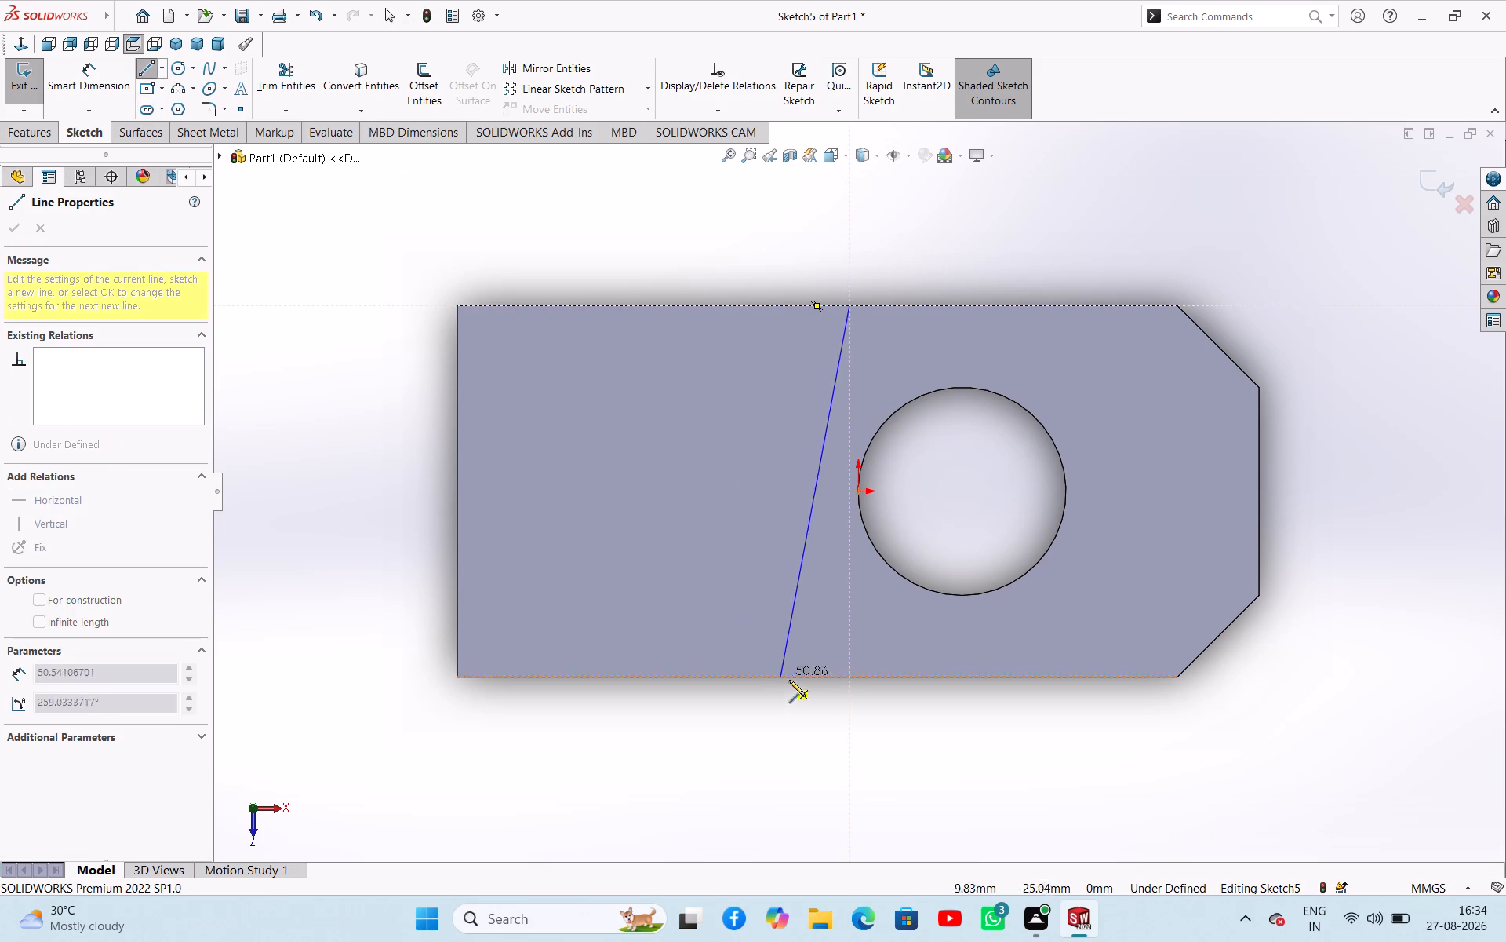
{"action": "left_click", "coordinate": [847, 681]}
{"action": "right_click", "coordinate": [664, 716]}
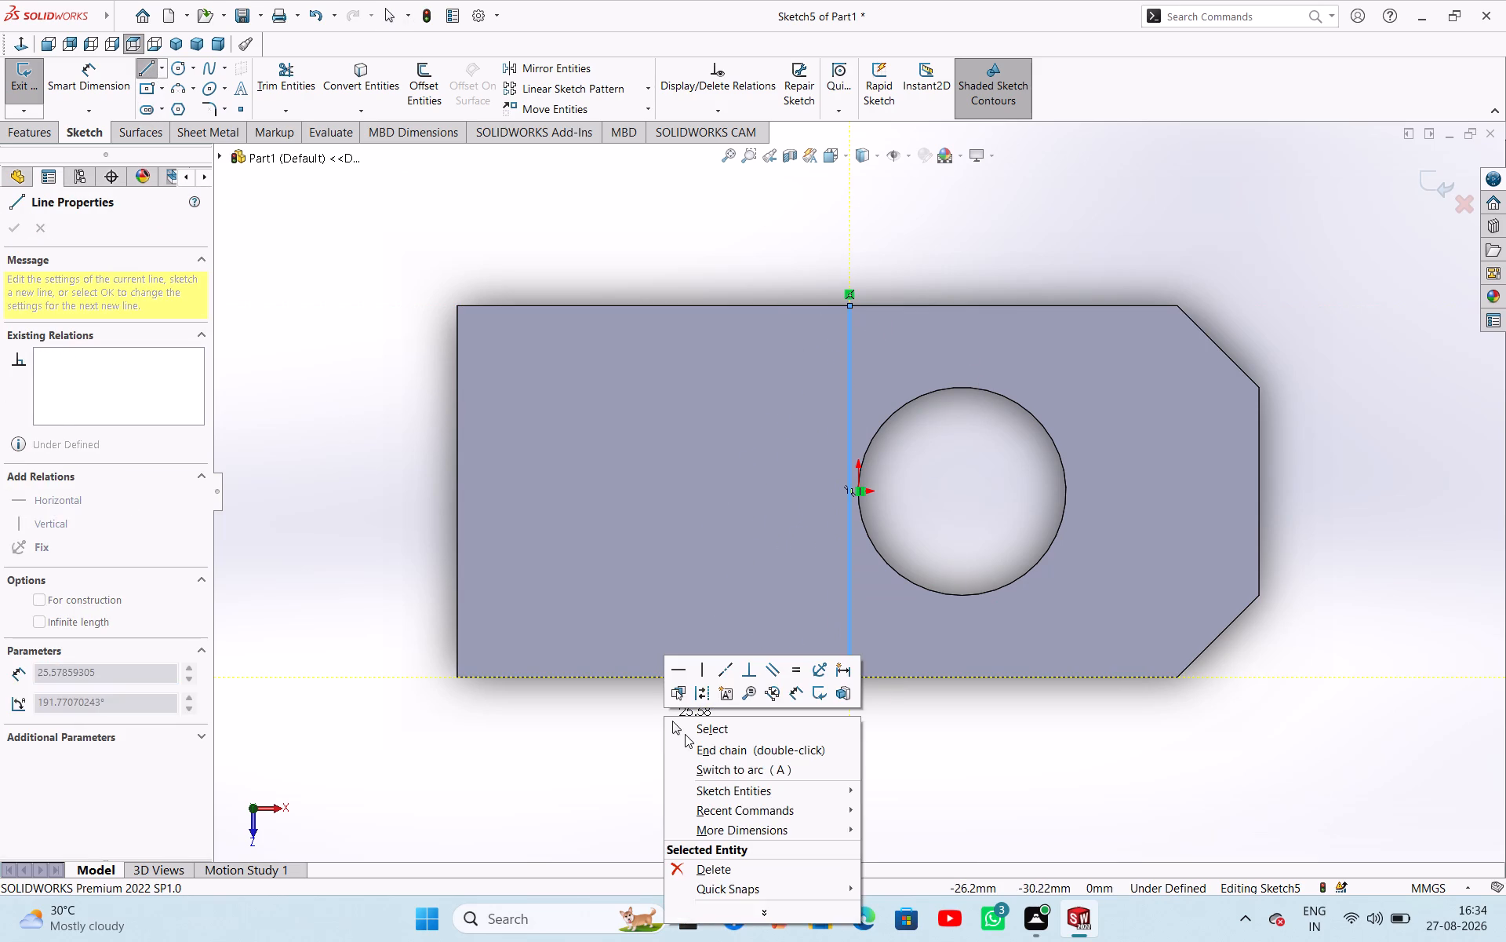
{"action": "left_click", "coordinate": [685, 734]}
{"action": "right_click_drag", "start_coordinate": [646, 764], "coordinate": [708, 659]}
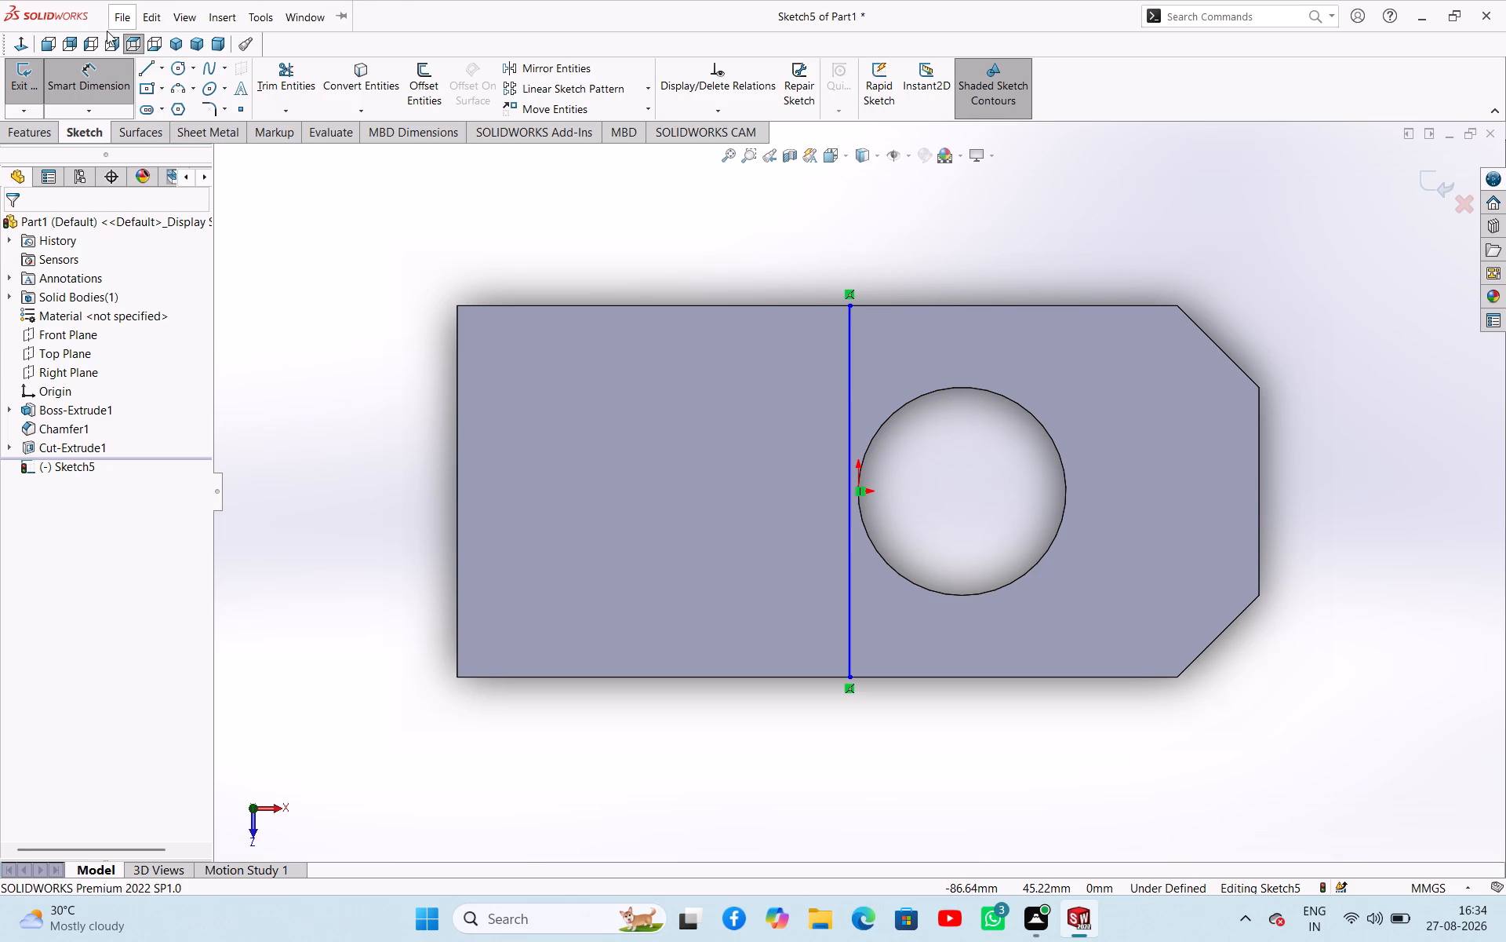
{"action": "left_click", "coordinate": [419, 208]}
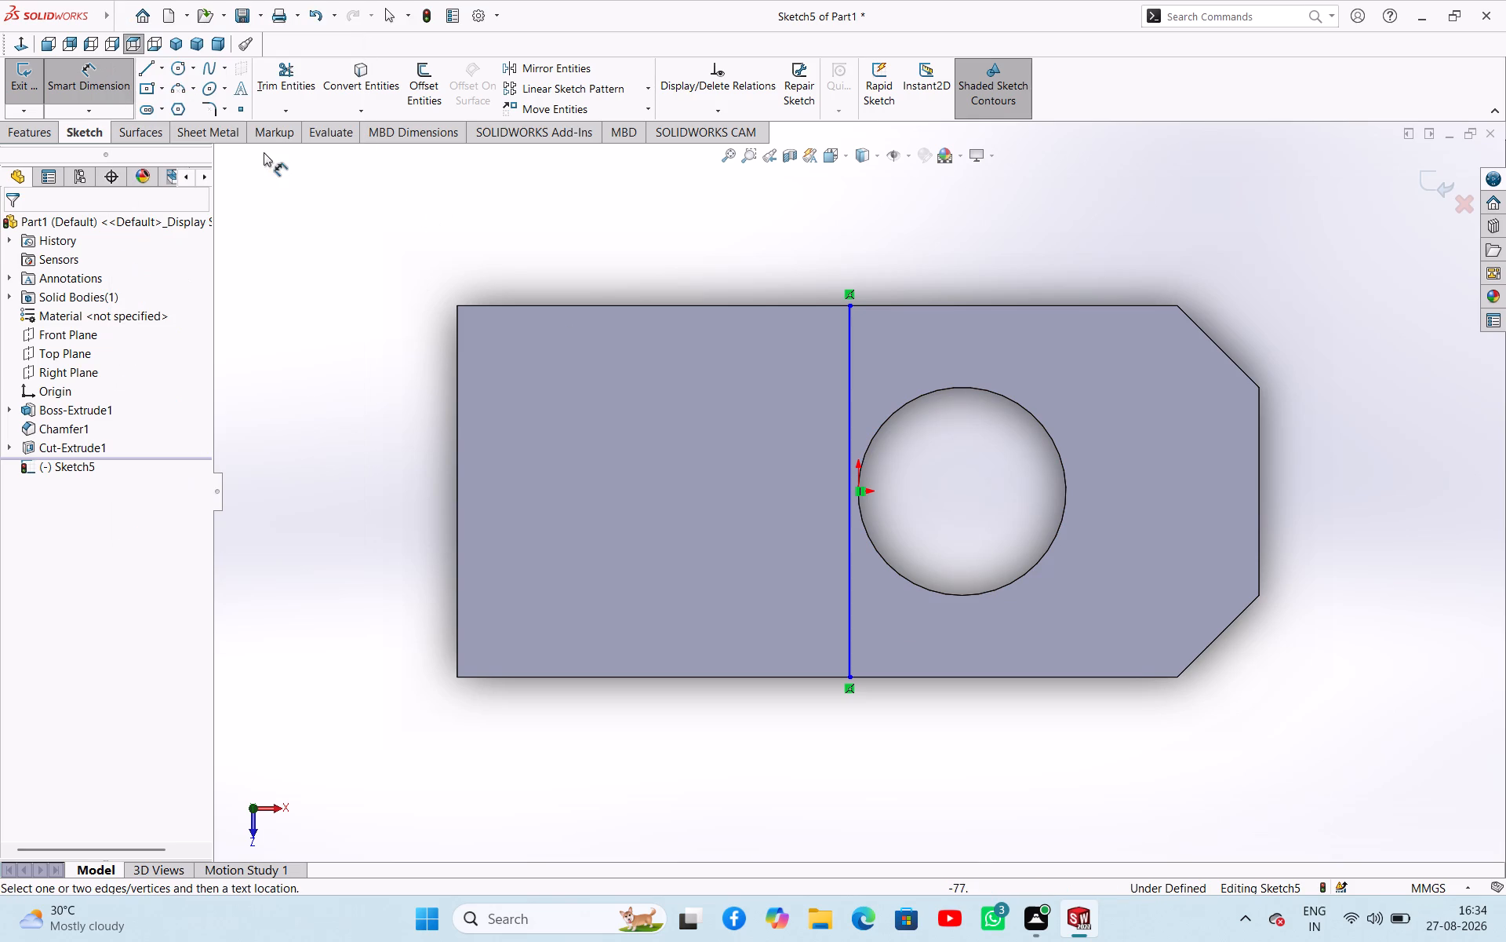
Draw a line parallel to Z across the hole's full diameter, from its −Z quadrant to its +Z quadrant.
{"action": "left_click", "coordinate": [147, 72]}
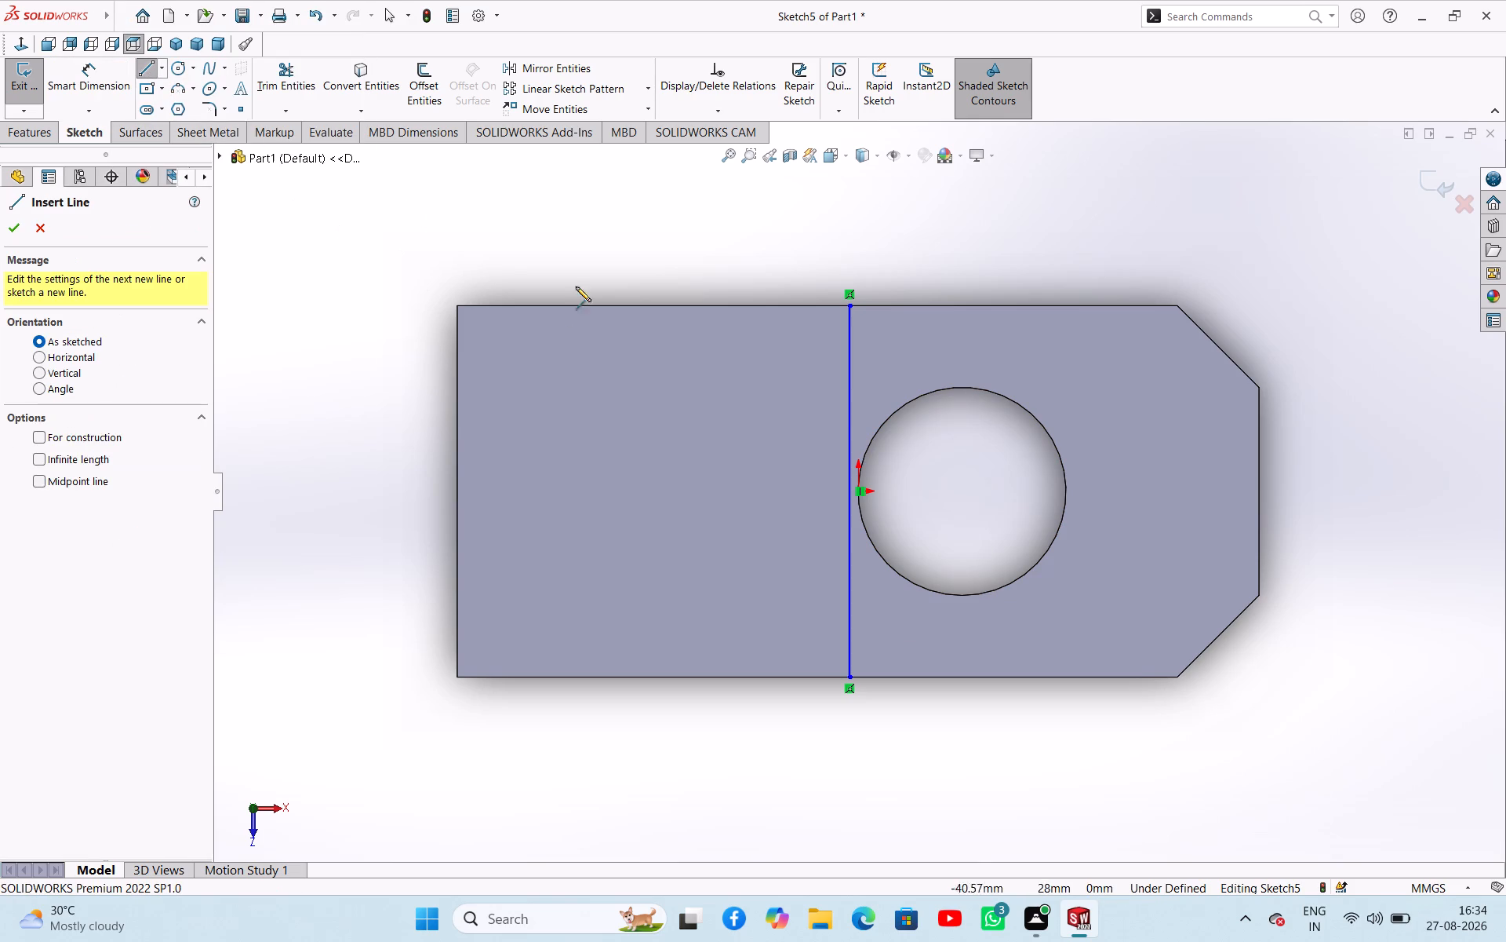
{"action": "left_click", "coordinate": [961, 388]}
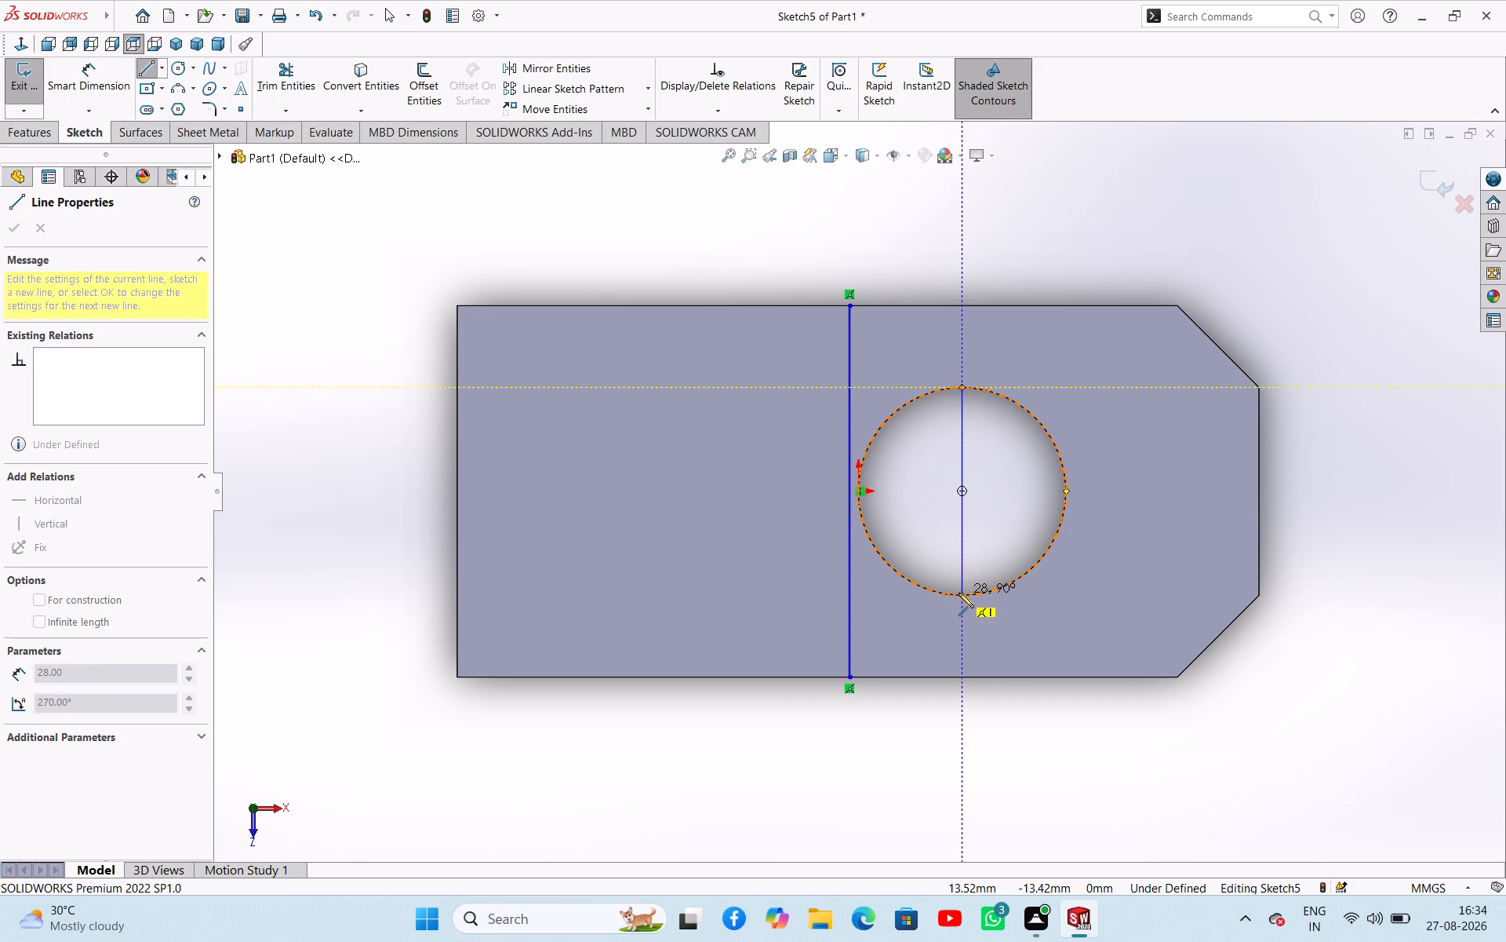
{"action": "left_click", "coordinate": [959, 593]}
{"action": "right_click", "coordinate": [837, 227]}
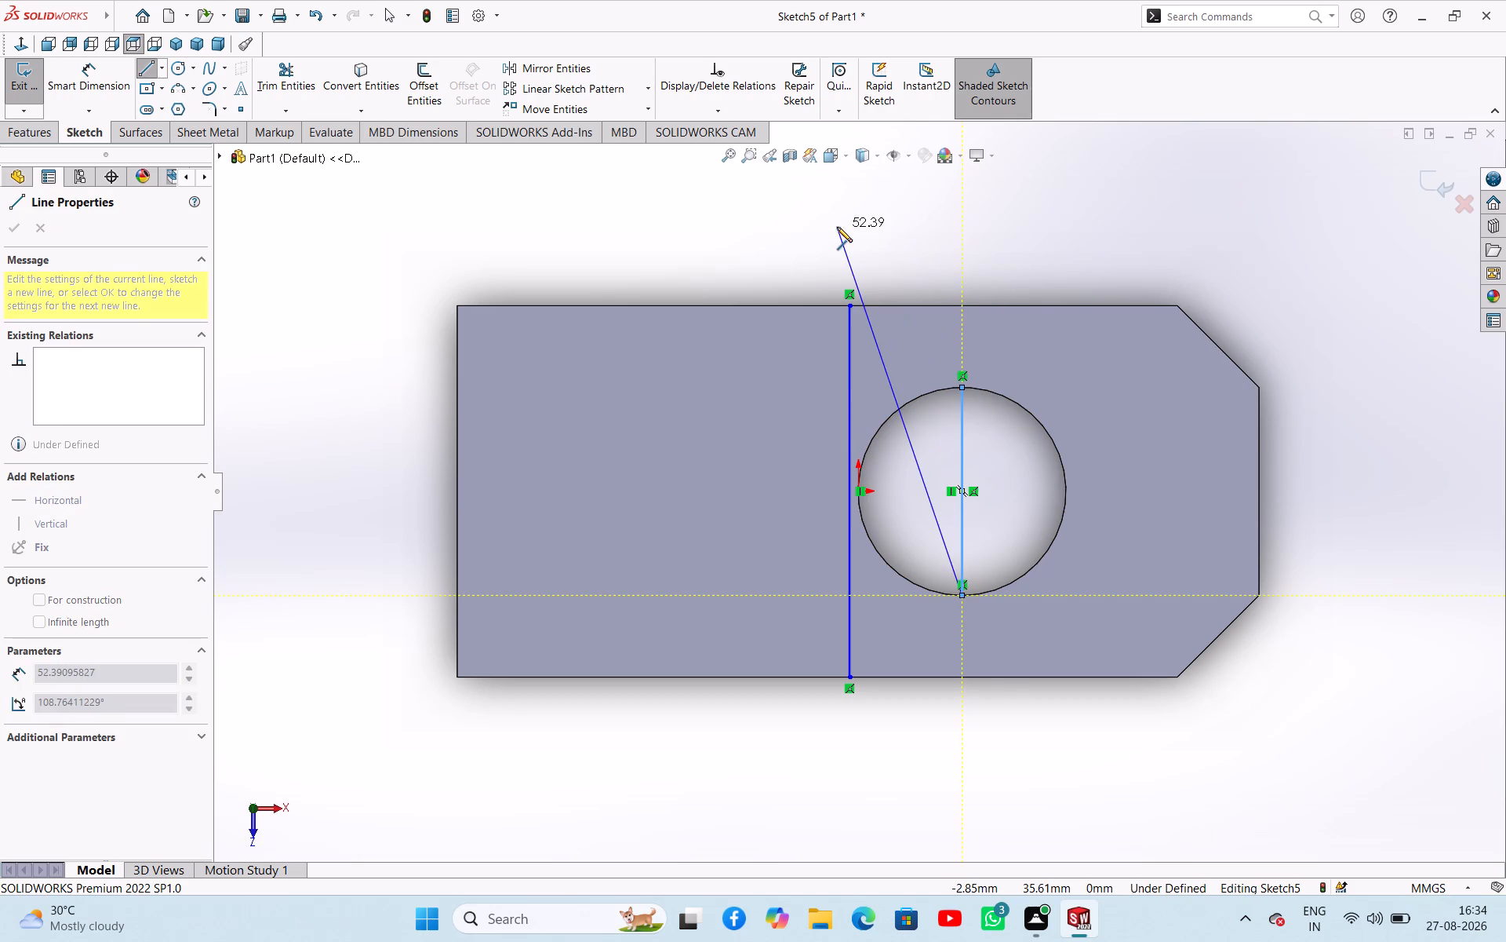
{"action": "left_click", "coordinate": [853, 239]}
Dimension the full-width line 13 mm from the line across the hole's diameter.
{"action": "right_click_drag", "start_coordinate": [803, 256], "coordinate": [806, 178]}
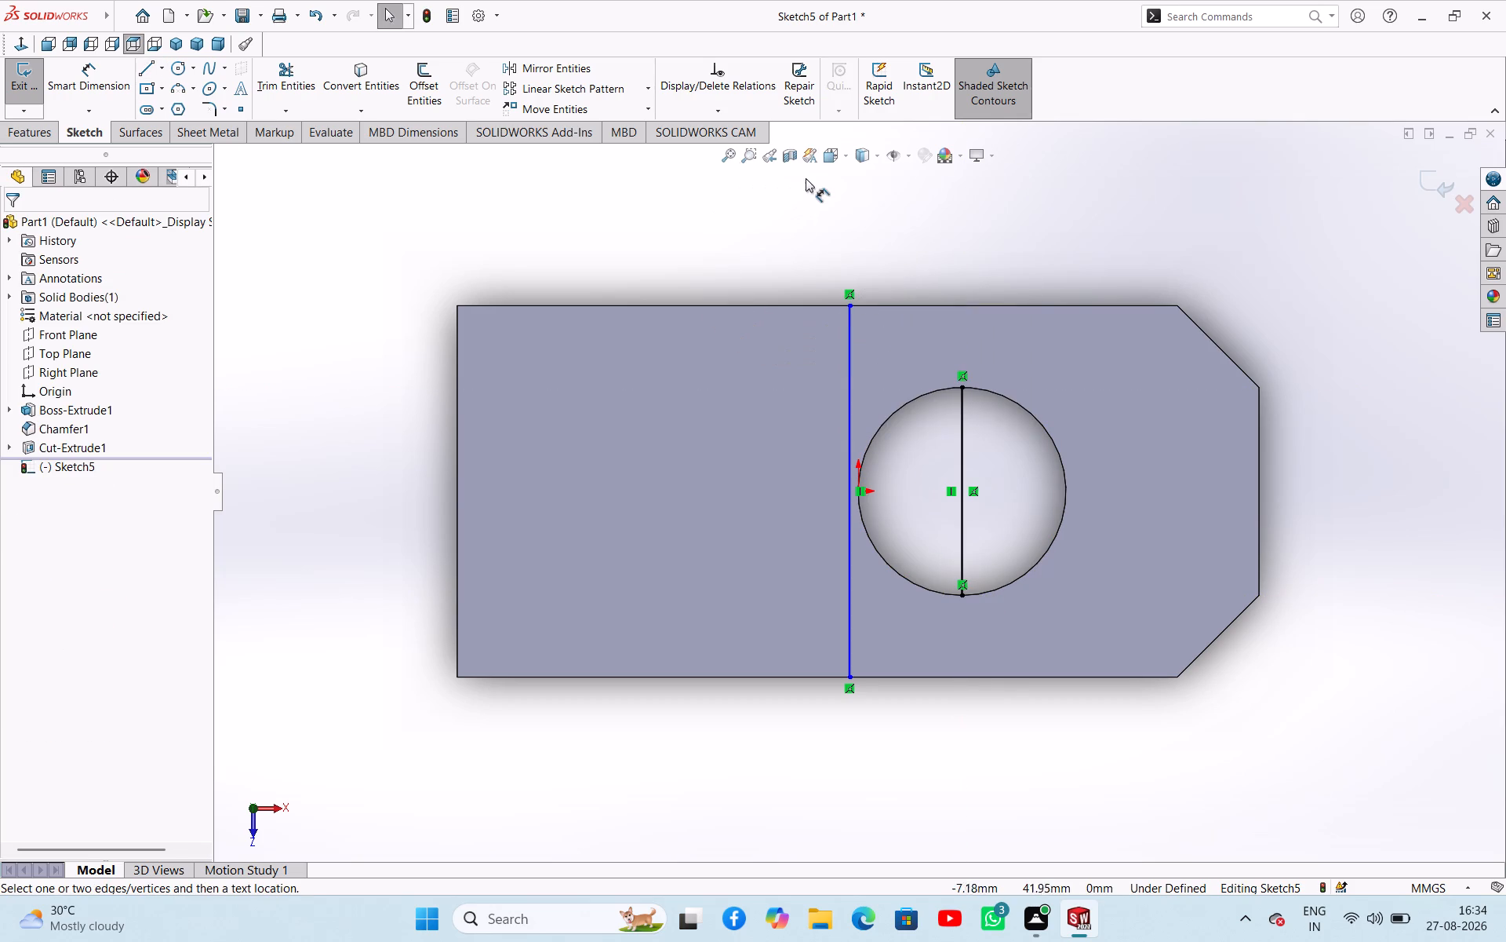
{"action": "right_click_drag", "start_coordinate": [806, 178], "coordinate": [806, 173]}
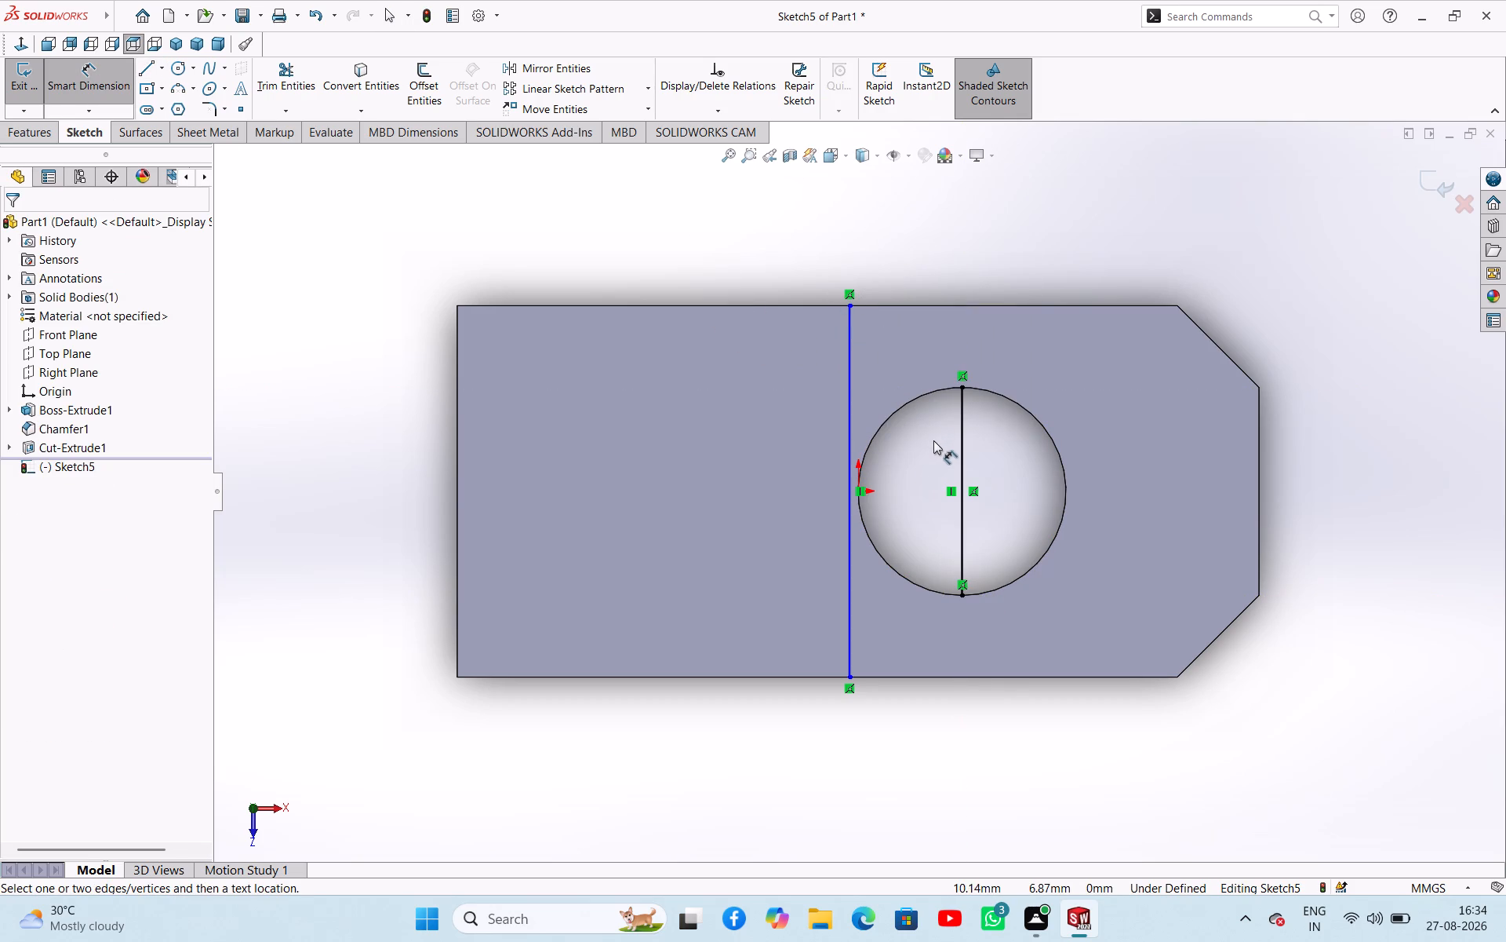
{"action": "left_click", "coordinate": [959, 475]}
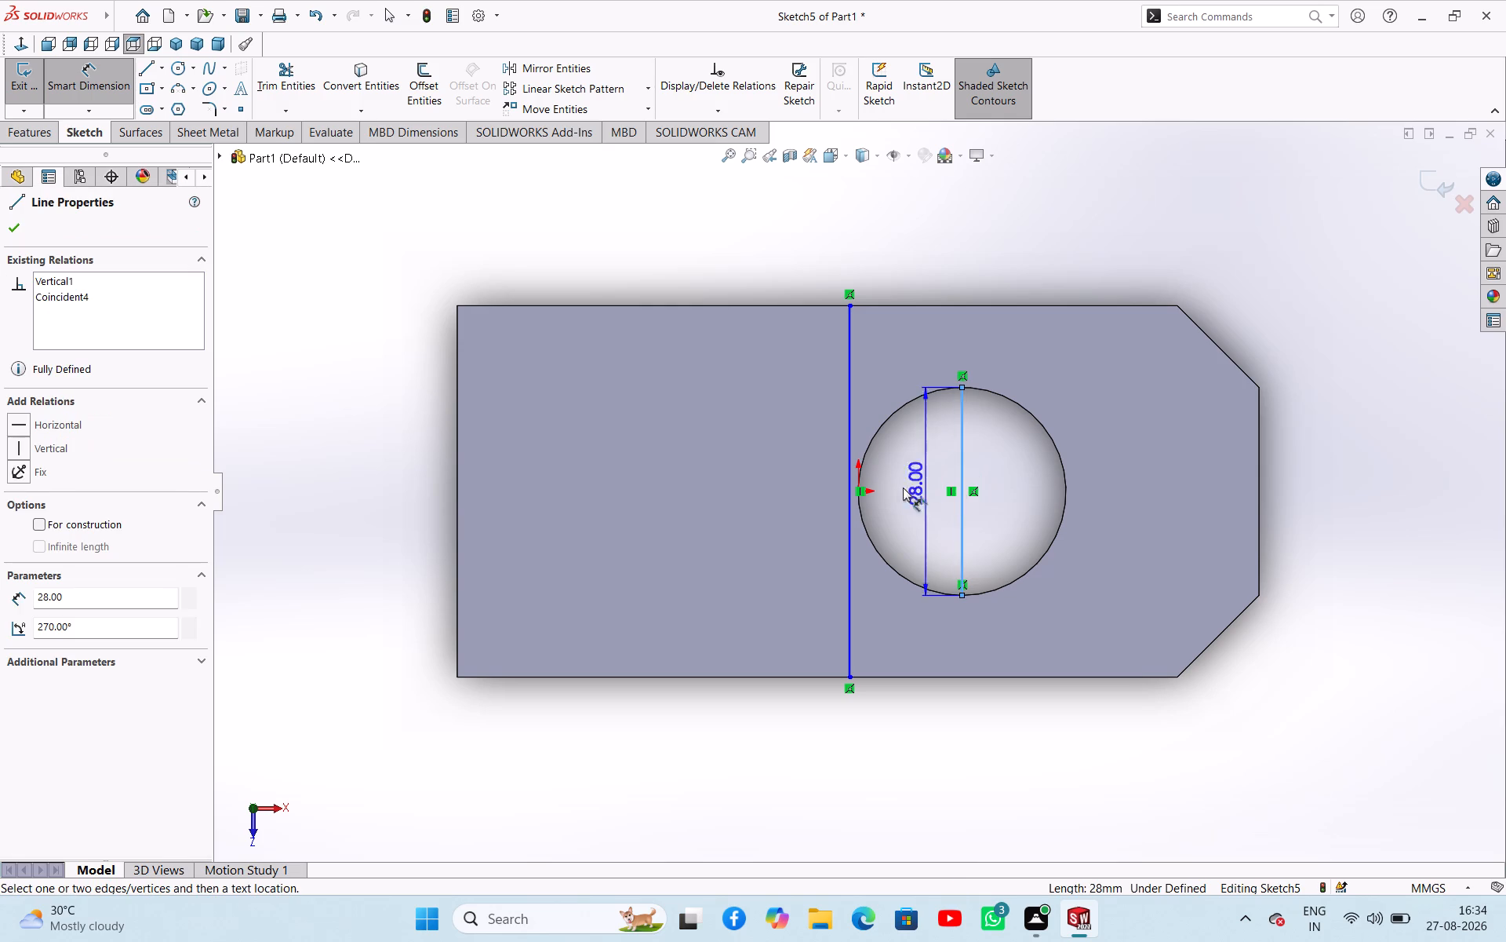
{"action": "left_click", "coordinate": [854, 497]}
{"action": "left_click", "coordinate": [1006, 250]}
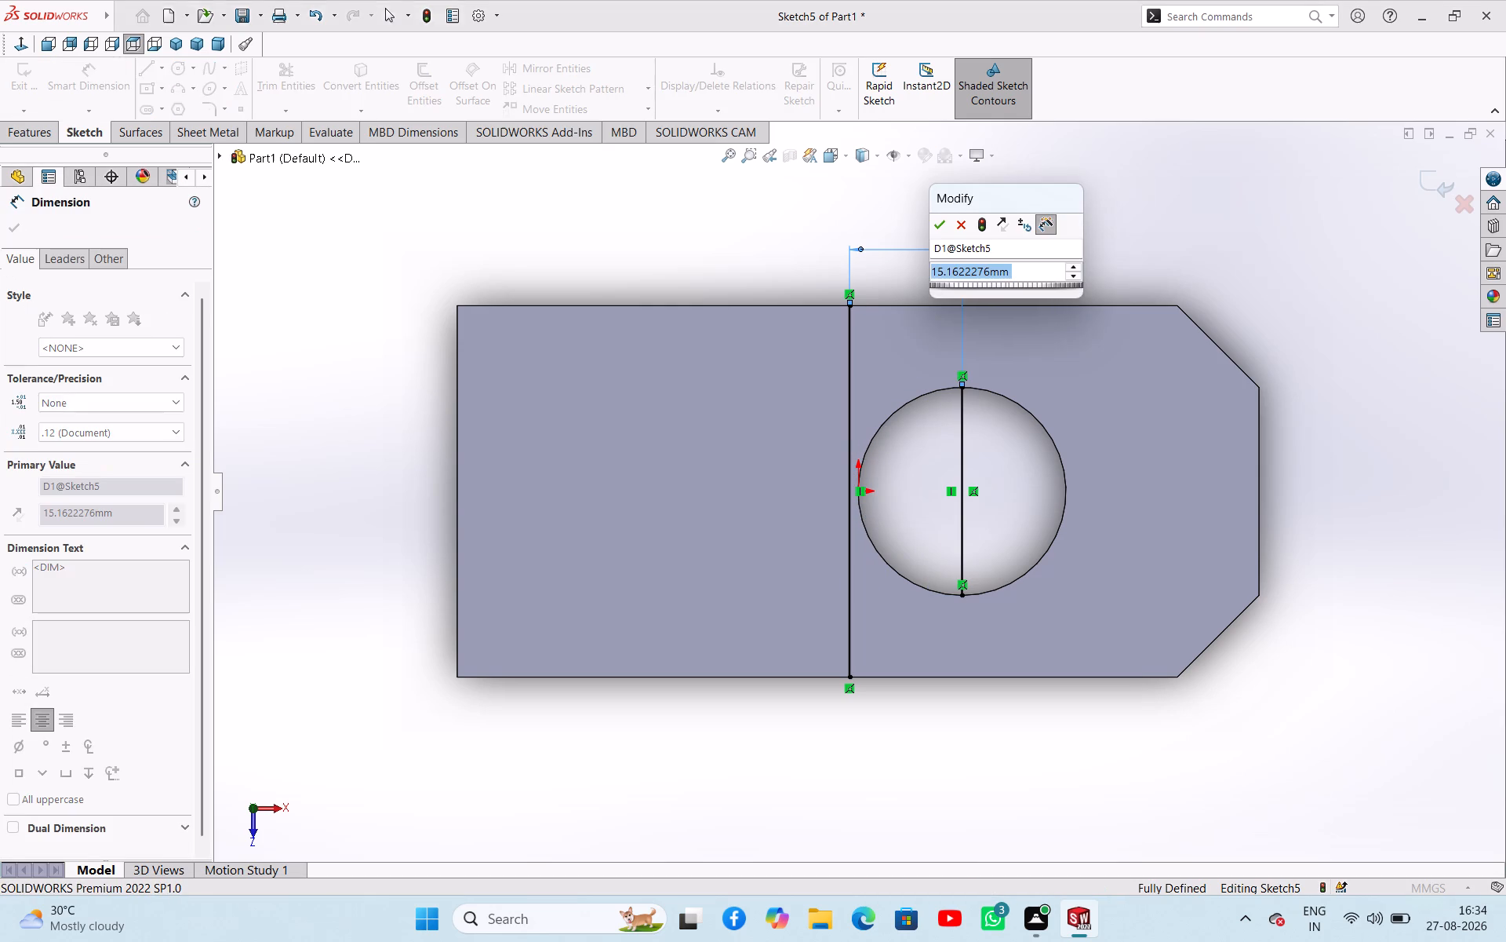
{"action": "type", "text": "13"}
{"action": "key", "text": "Return"}
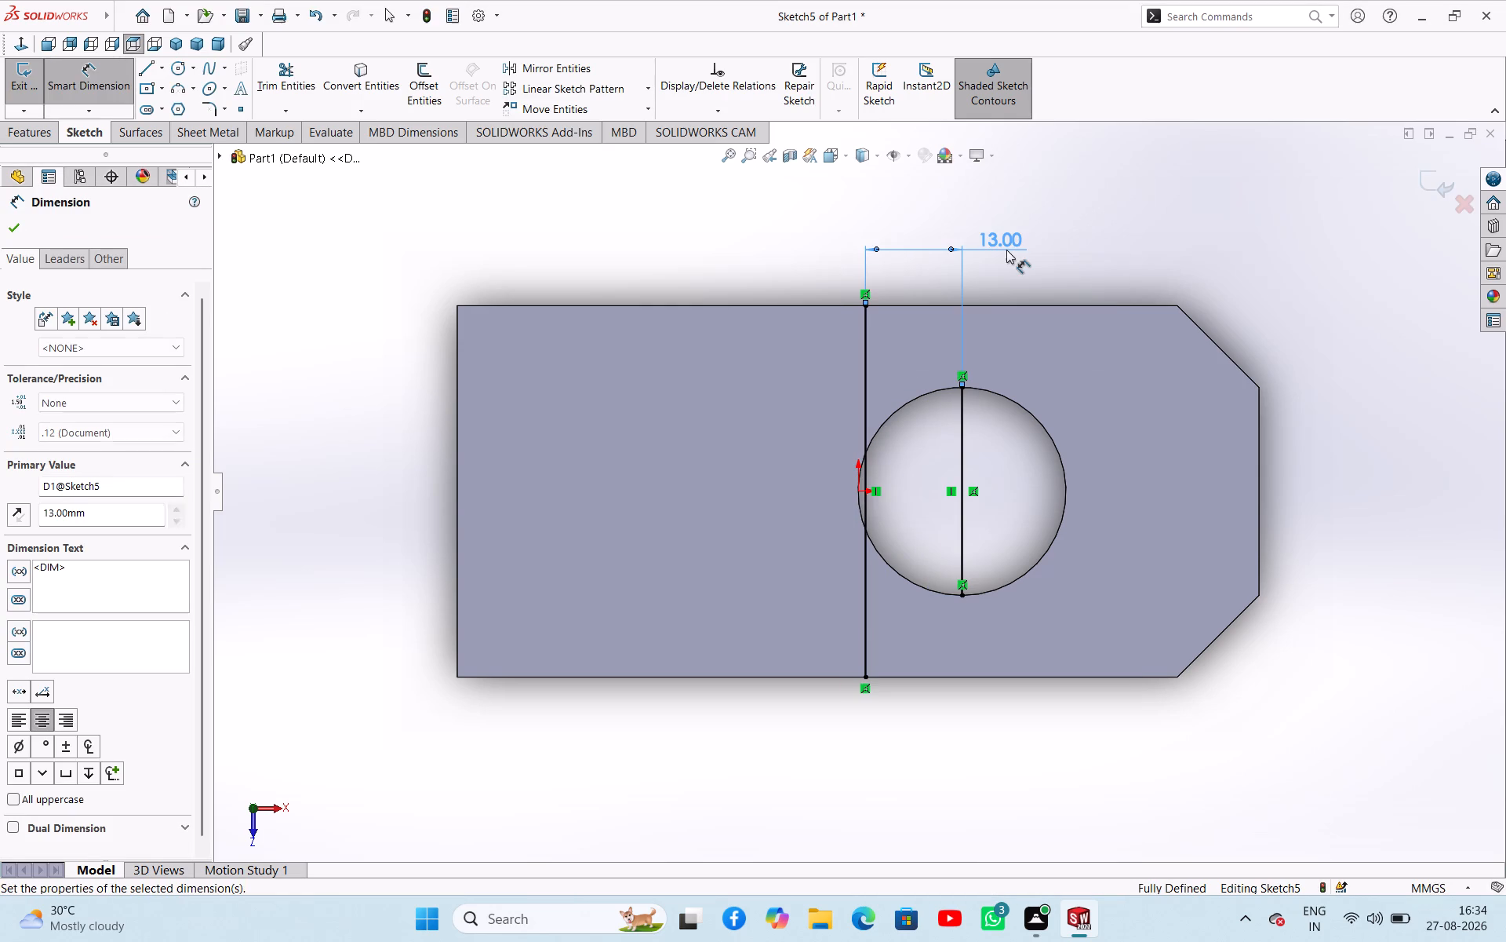
{"action": "key", "text": "Escape"}
Convert the line across the hole's diameter to construction geometry.
{"action": "left_click", "coordinate": [959, 449]}
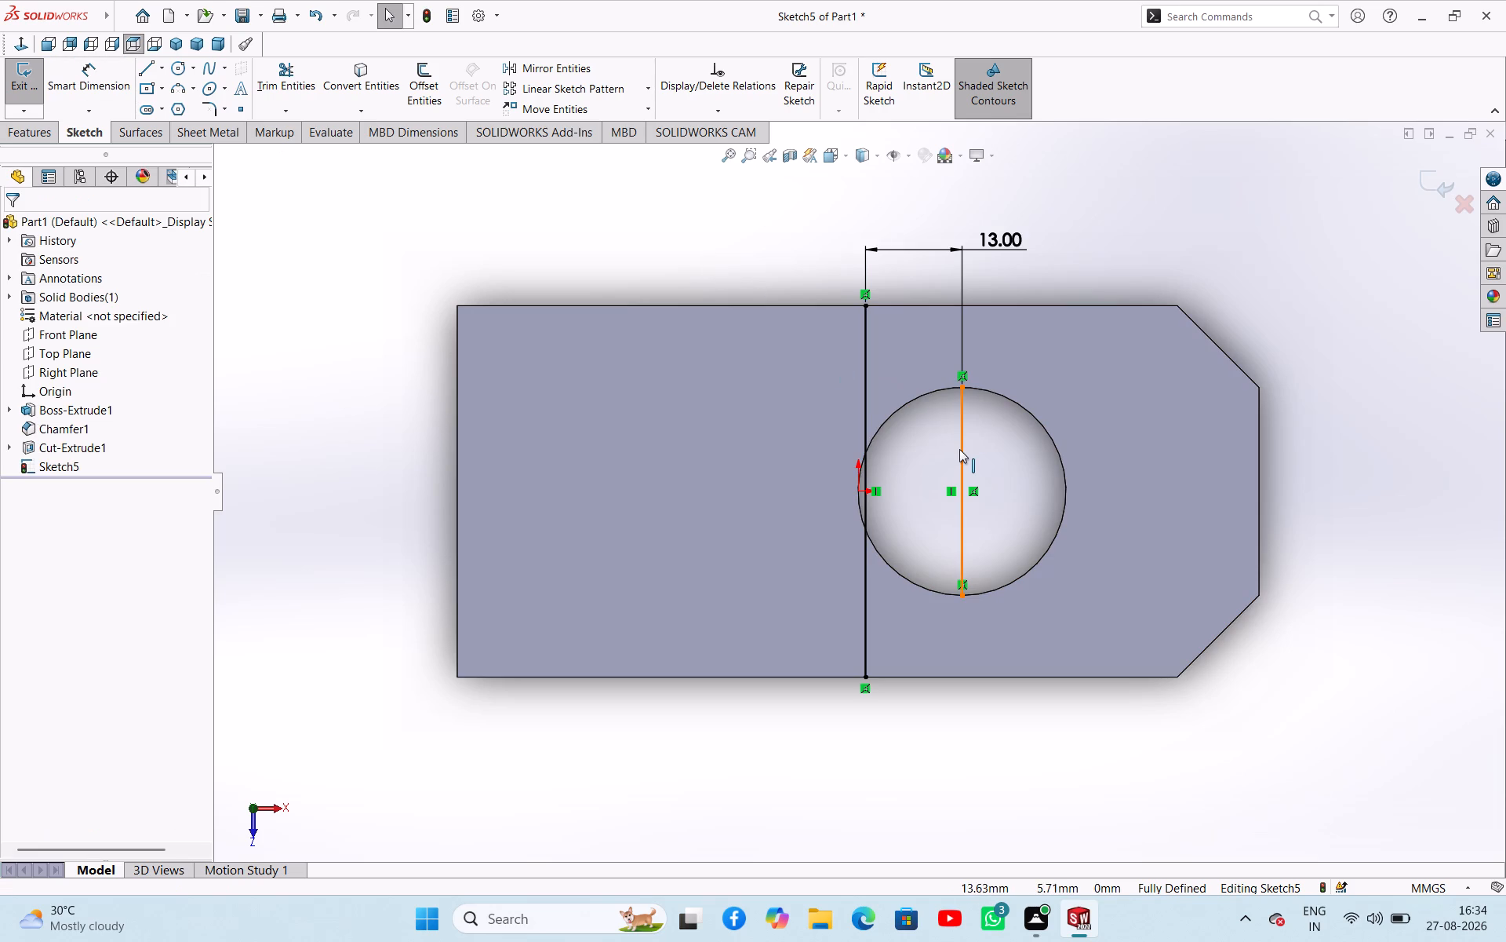
{"action": "left_click", "coordinate": [1022, 406]}
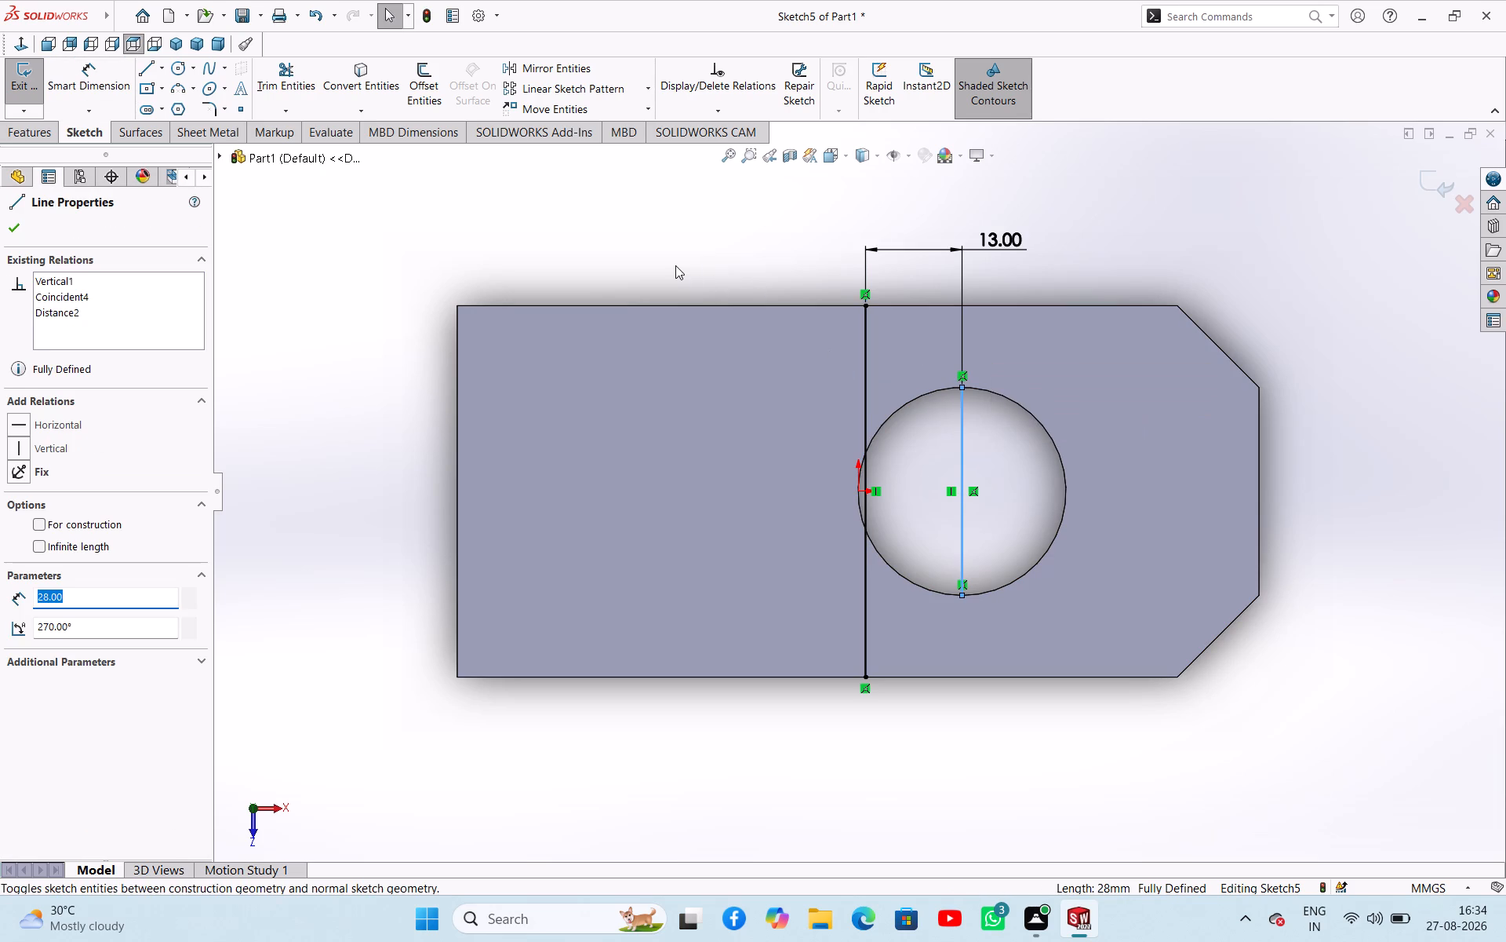
{"action": "left_click", "coordinate": [675, 265]}
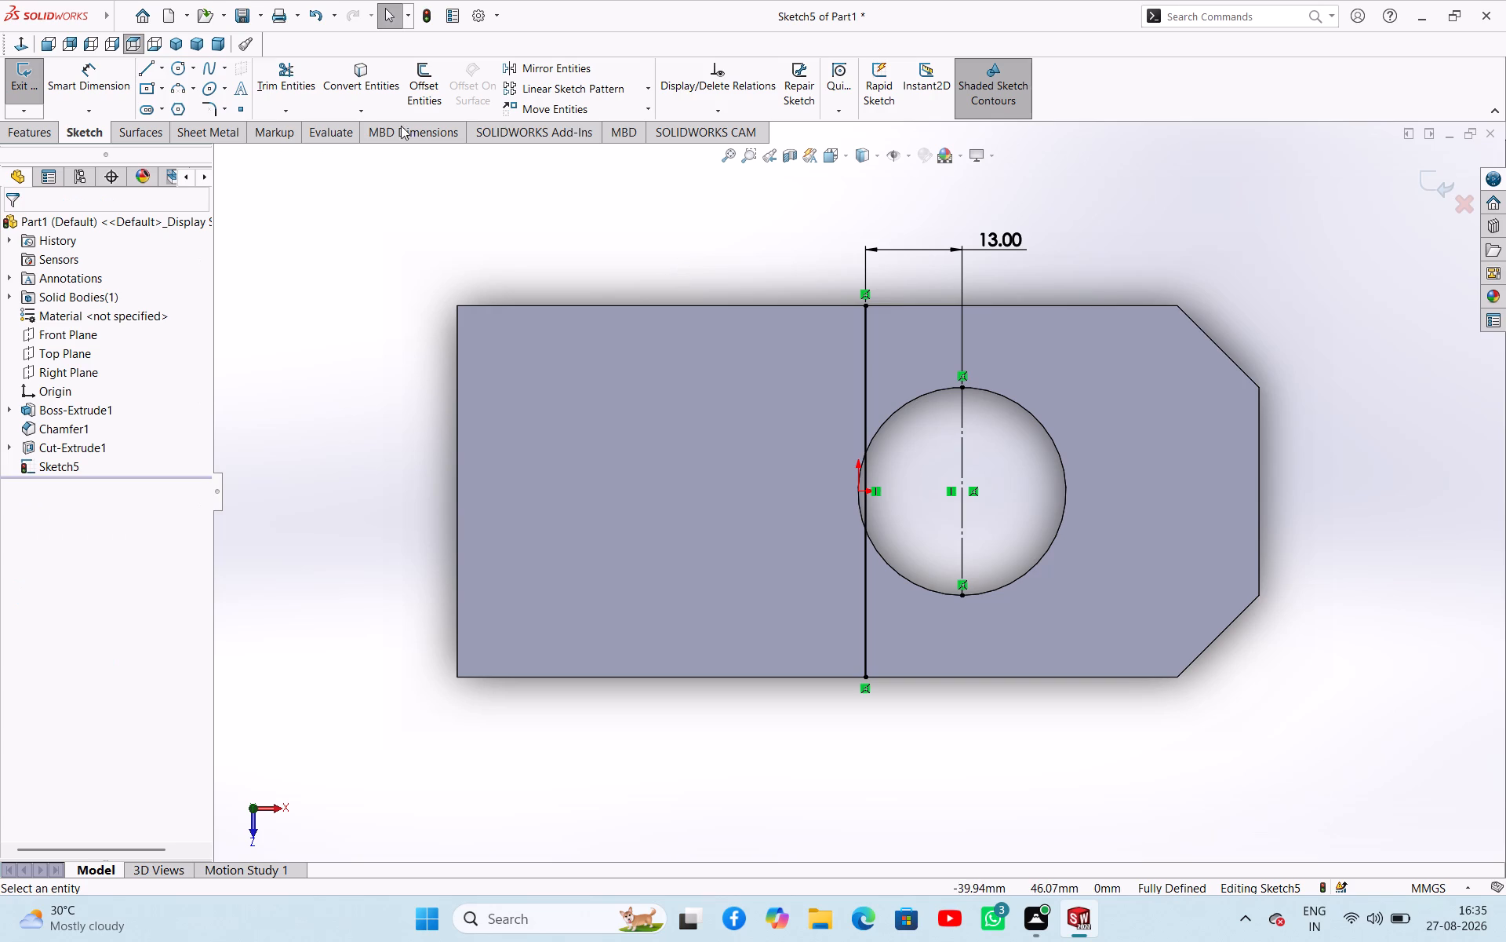
Draw three circles concentric with the hole, about 38, 48 and 55 mm in diameter.
{"action": "left_click", "coordinate": [185, 71]}
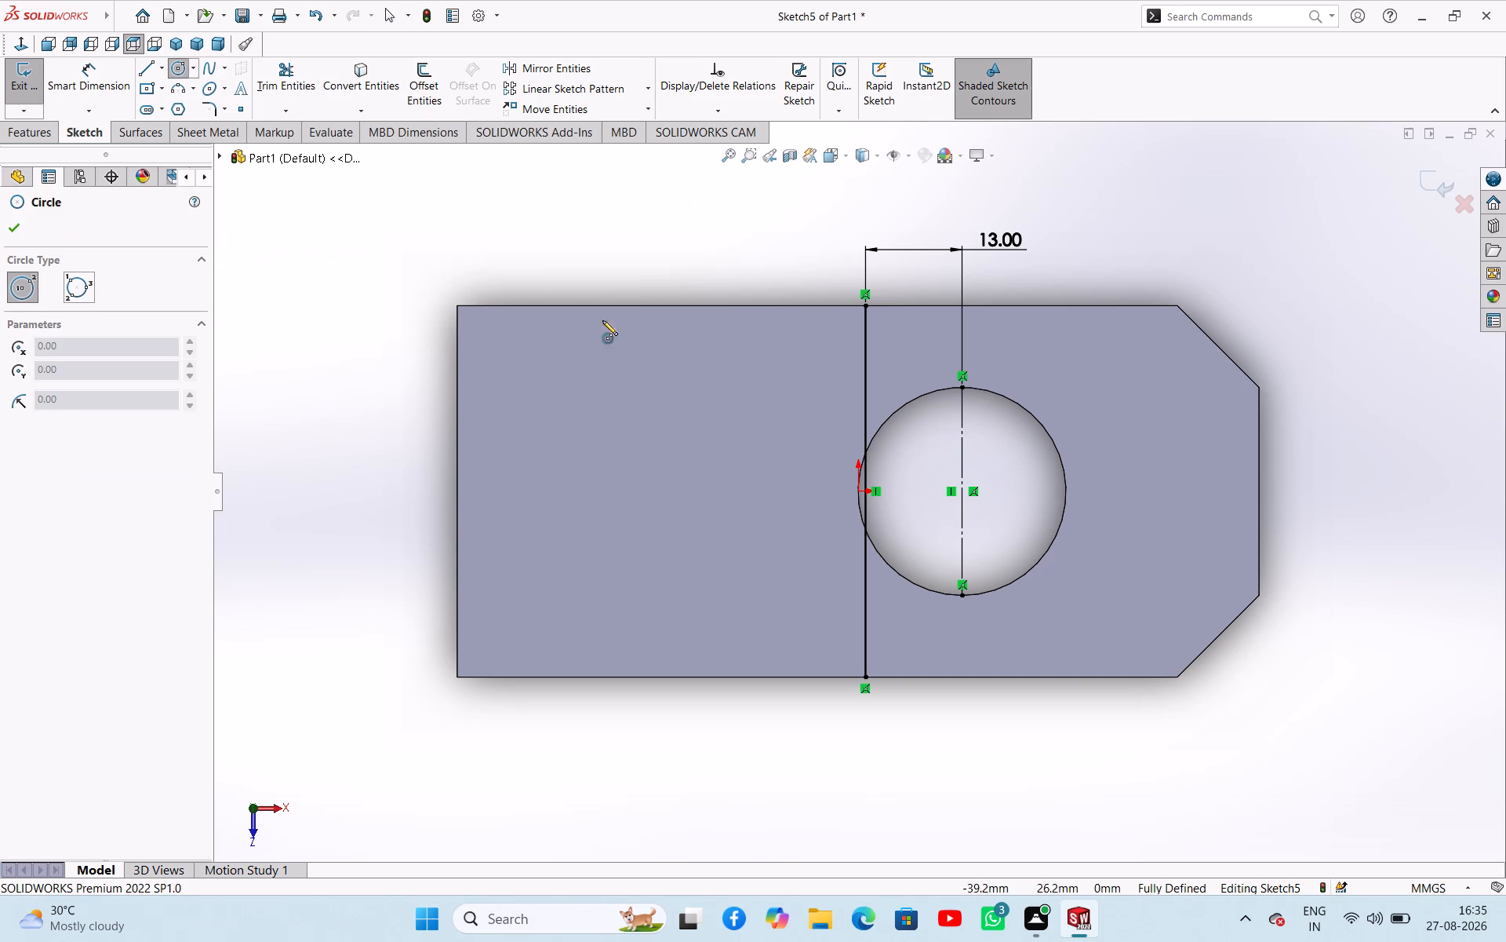
{"action": "left_click", "coordinate": [962, 488]}
{"action": "left_click", "coordinate": [976, 630]}
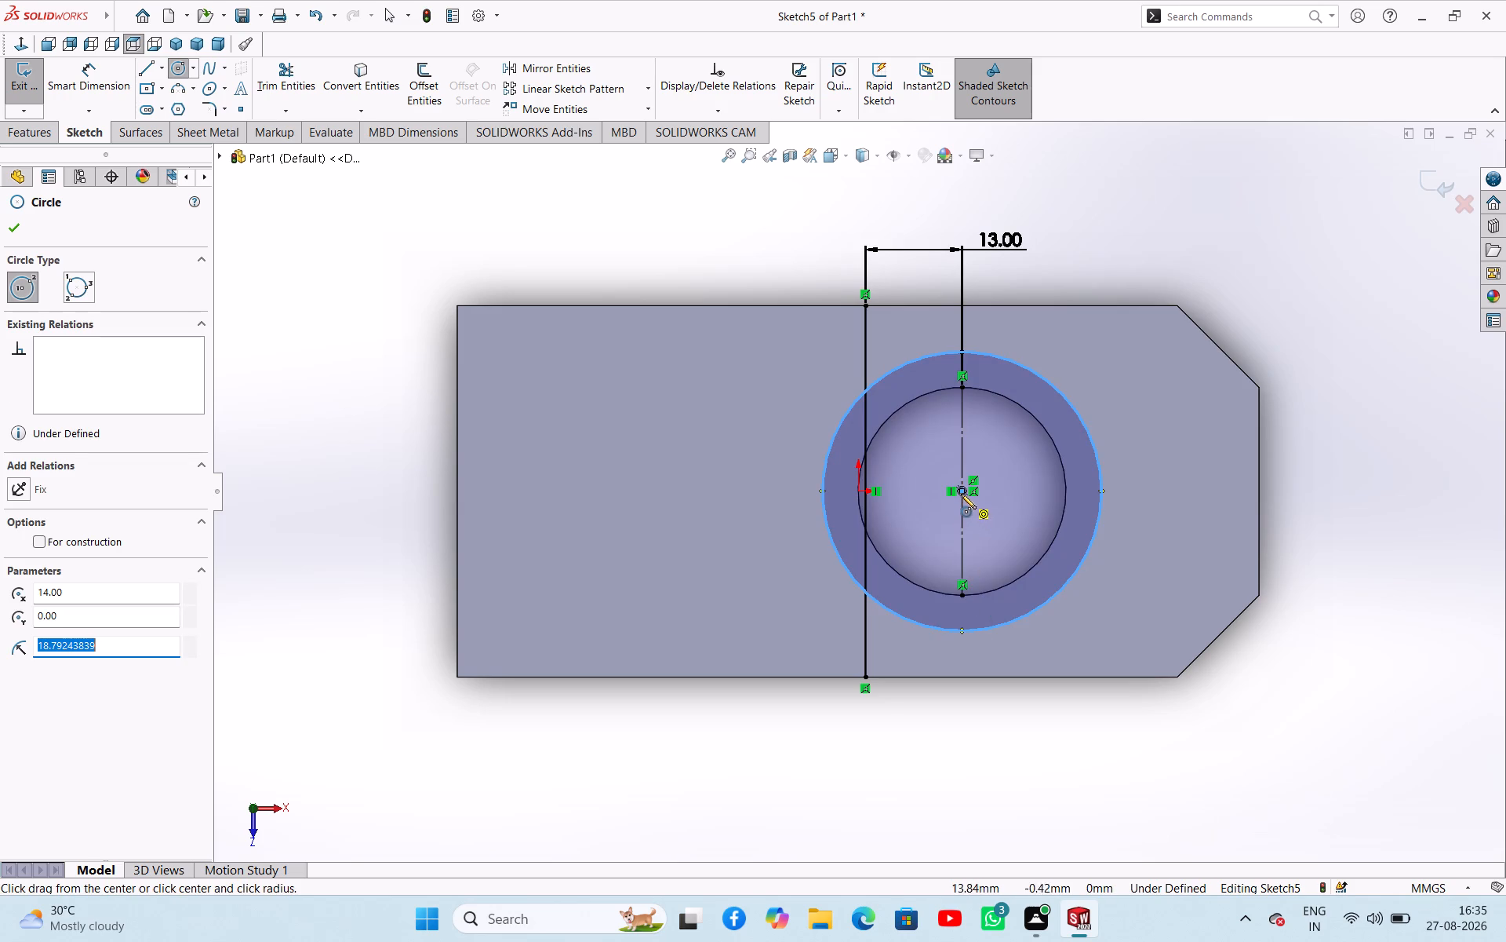
{"action": "left_click", "coordinate": [960, 492]}
{"action": "left_click", "coordinate": [995, 665]}
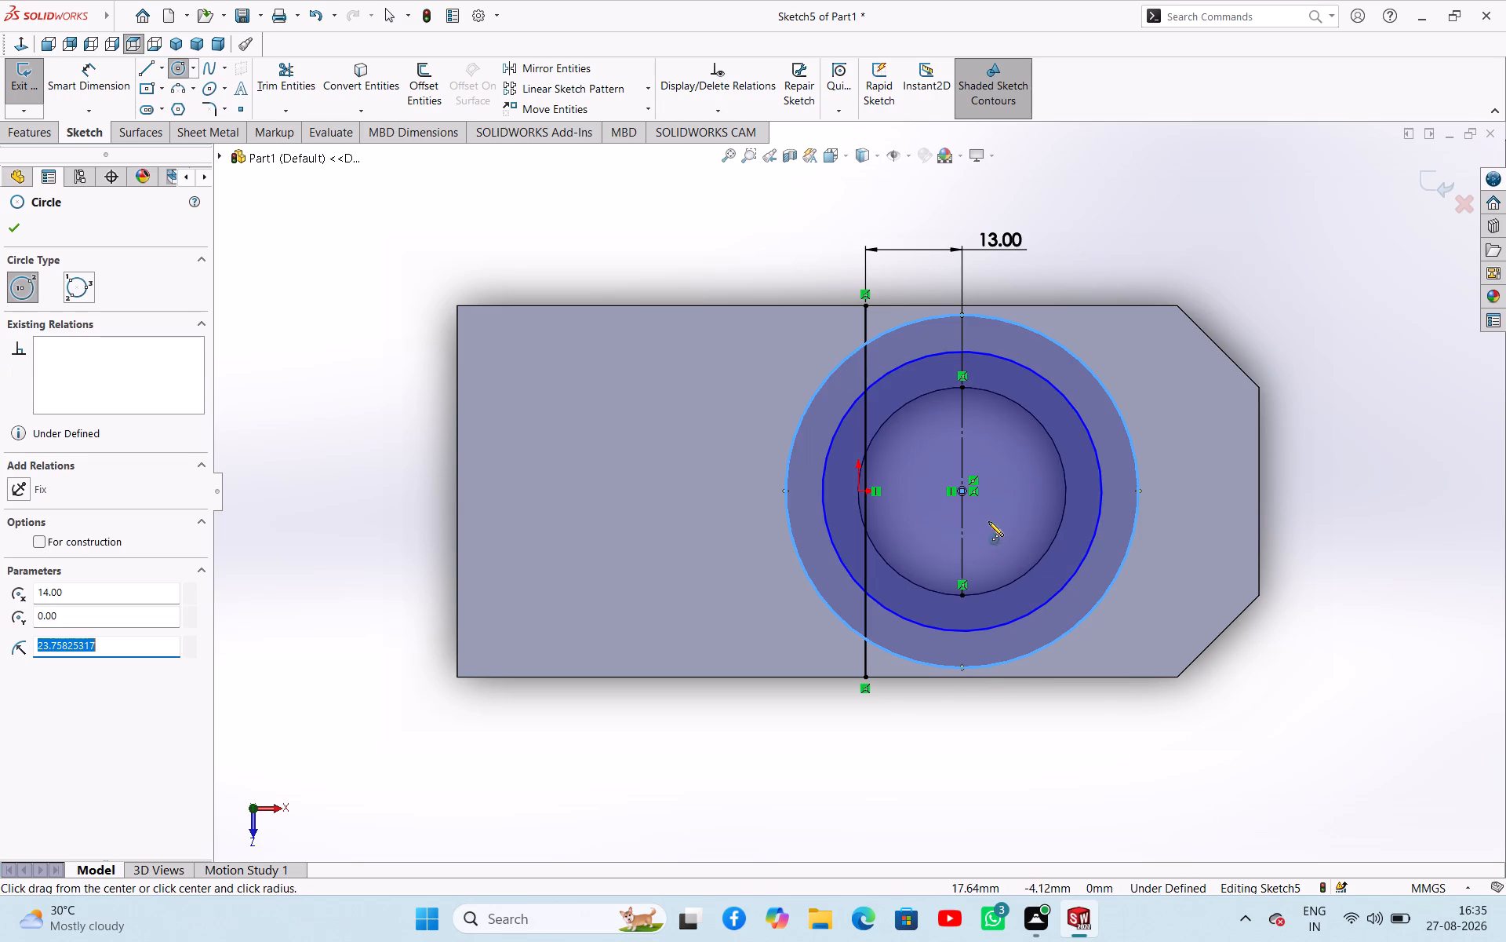
{"action": "left_click", "coordinate": [961, 491]}
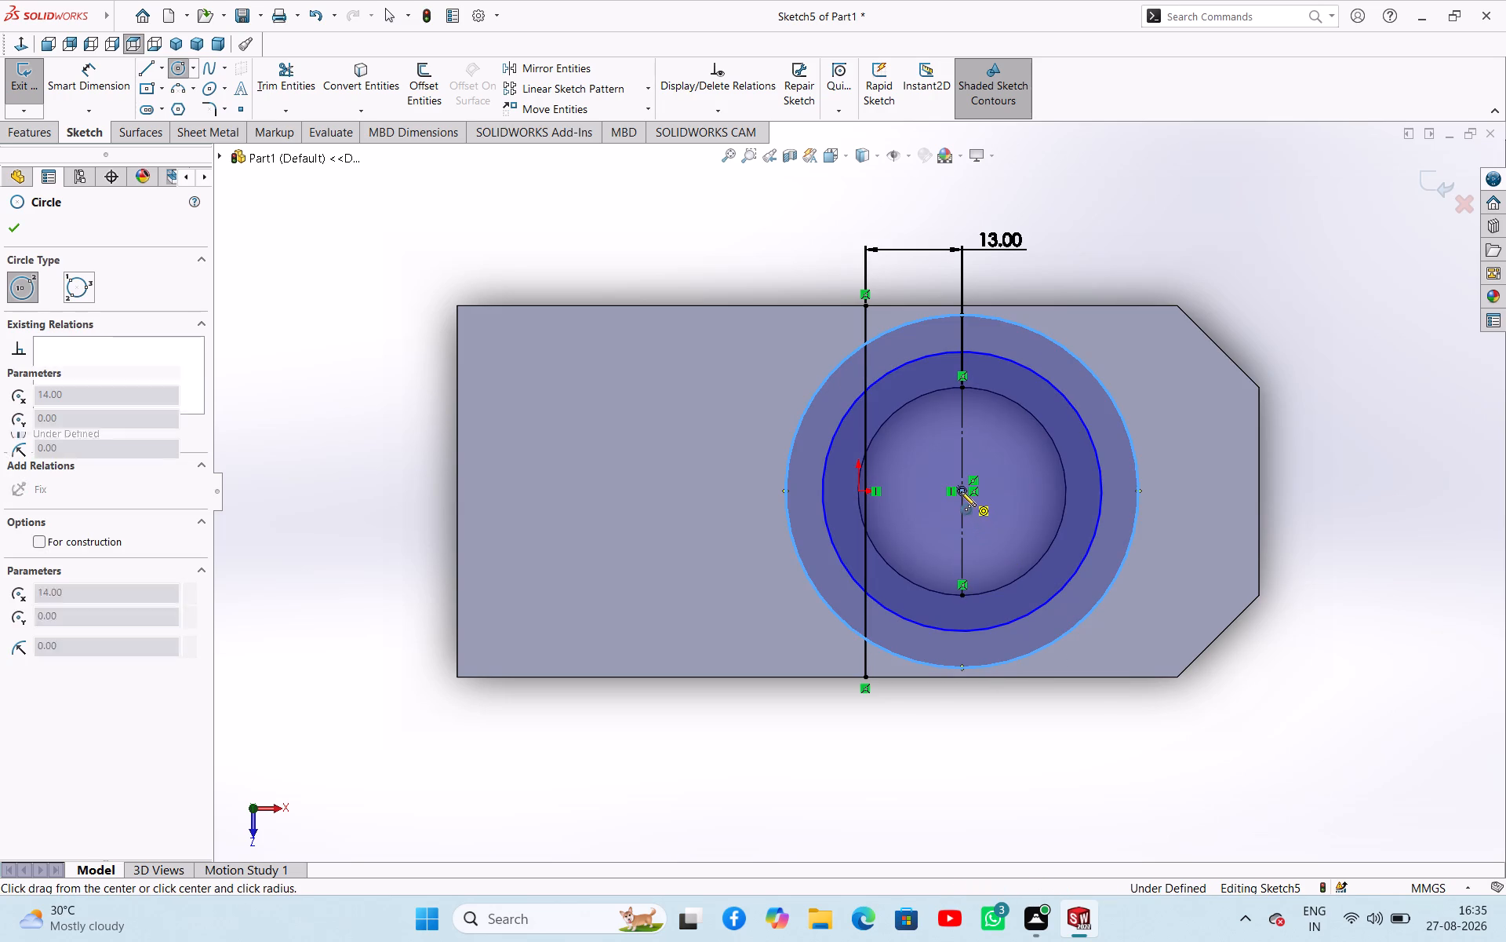
{"action": "left_click", "coordinate": [1016, 687]}
{"action": "right_click", "coordinate": [587, 260]}
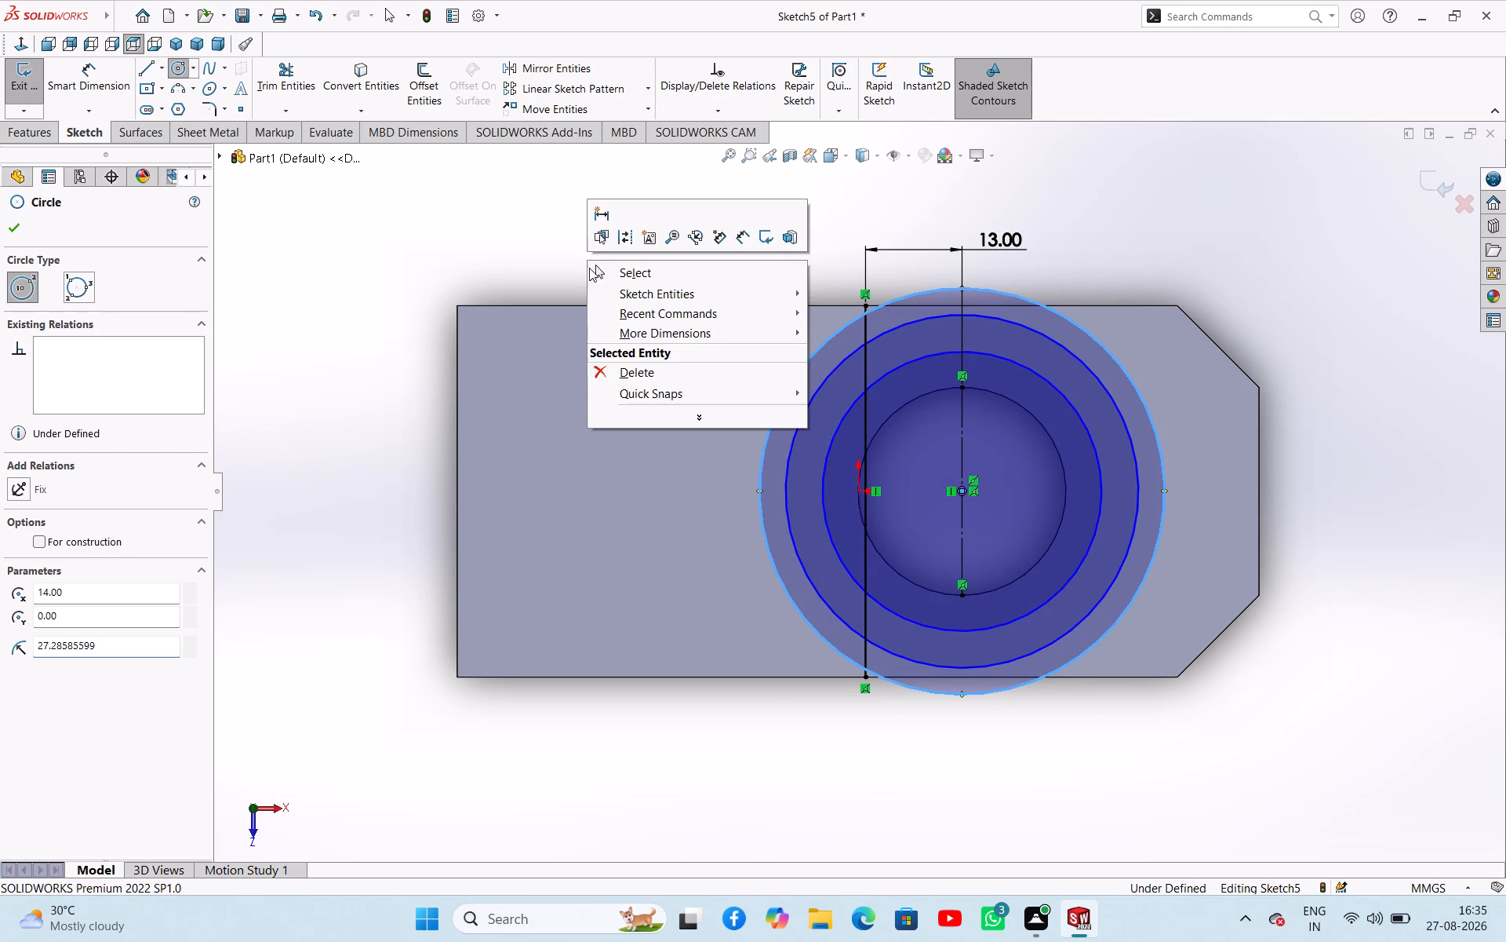
{"action": "left_click", "coordinate": [595, 274]}
Dimension the outer, middle and inner concentric circles 60, 50 and 40 mm in diameter.
{"action": "right_click_drag", "start_coordinate": [595, 274], "coordinate": [626, 173]}
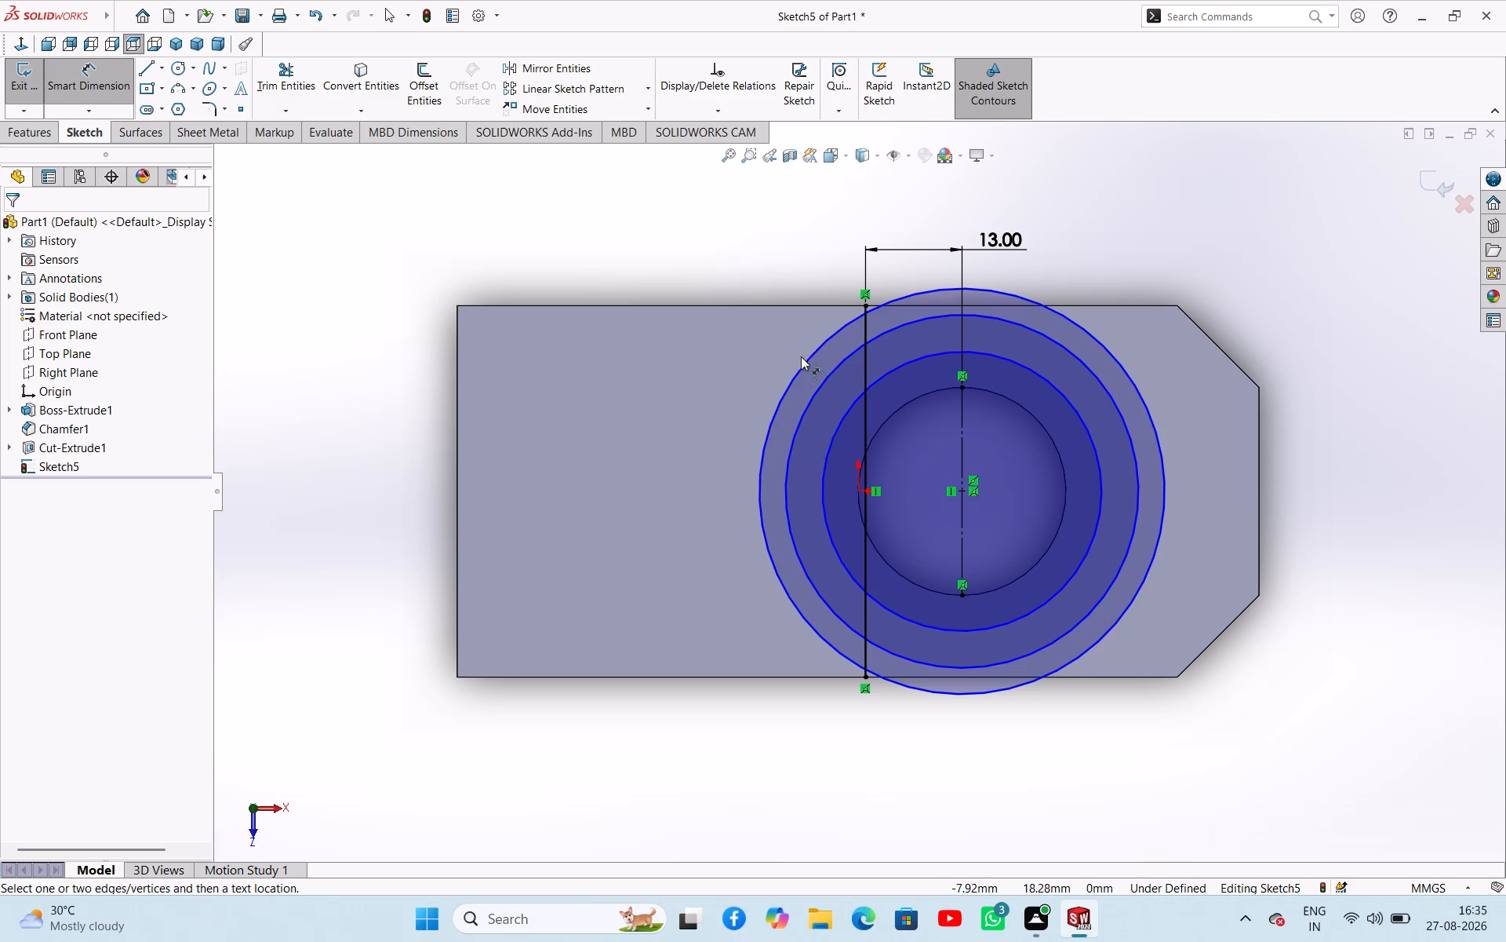
{"action": "left_click", "coordinate": [803, 365]}
{"action": "left_click", "coordinate": [705, 271]}
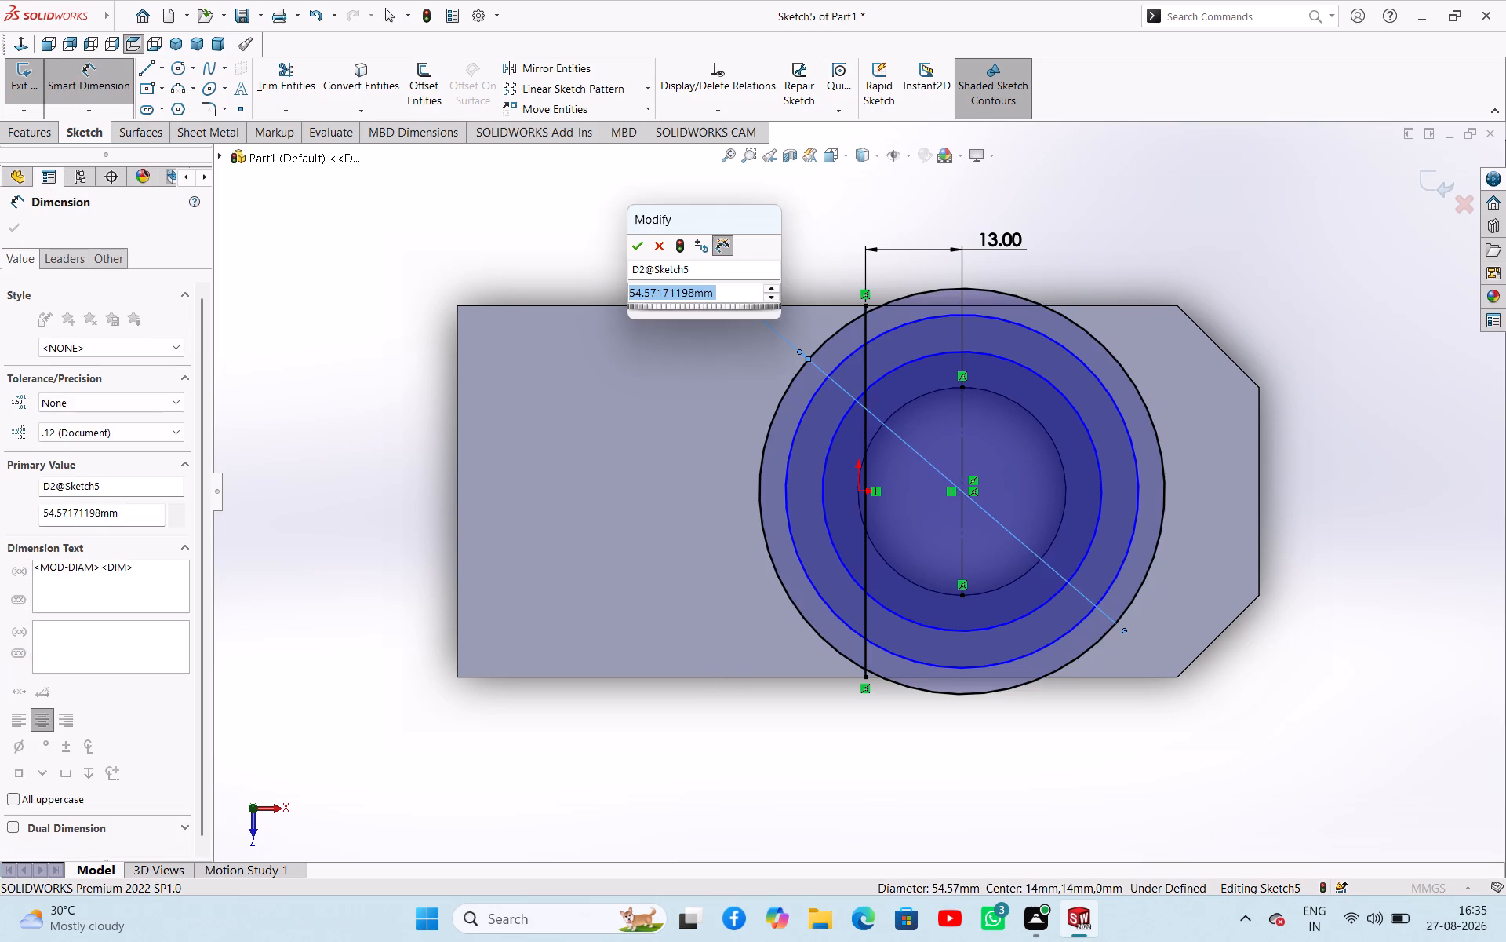
{"action": "type", "text": "60"}
{"action": "key", "text": "Return"}
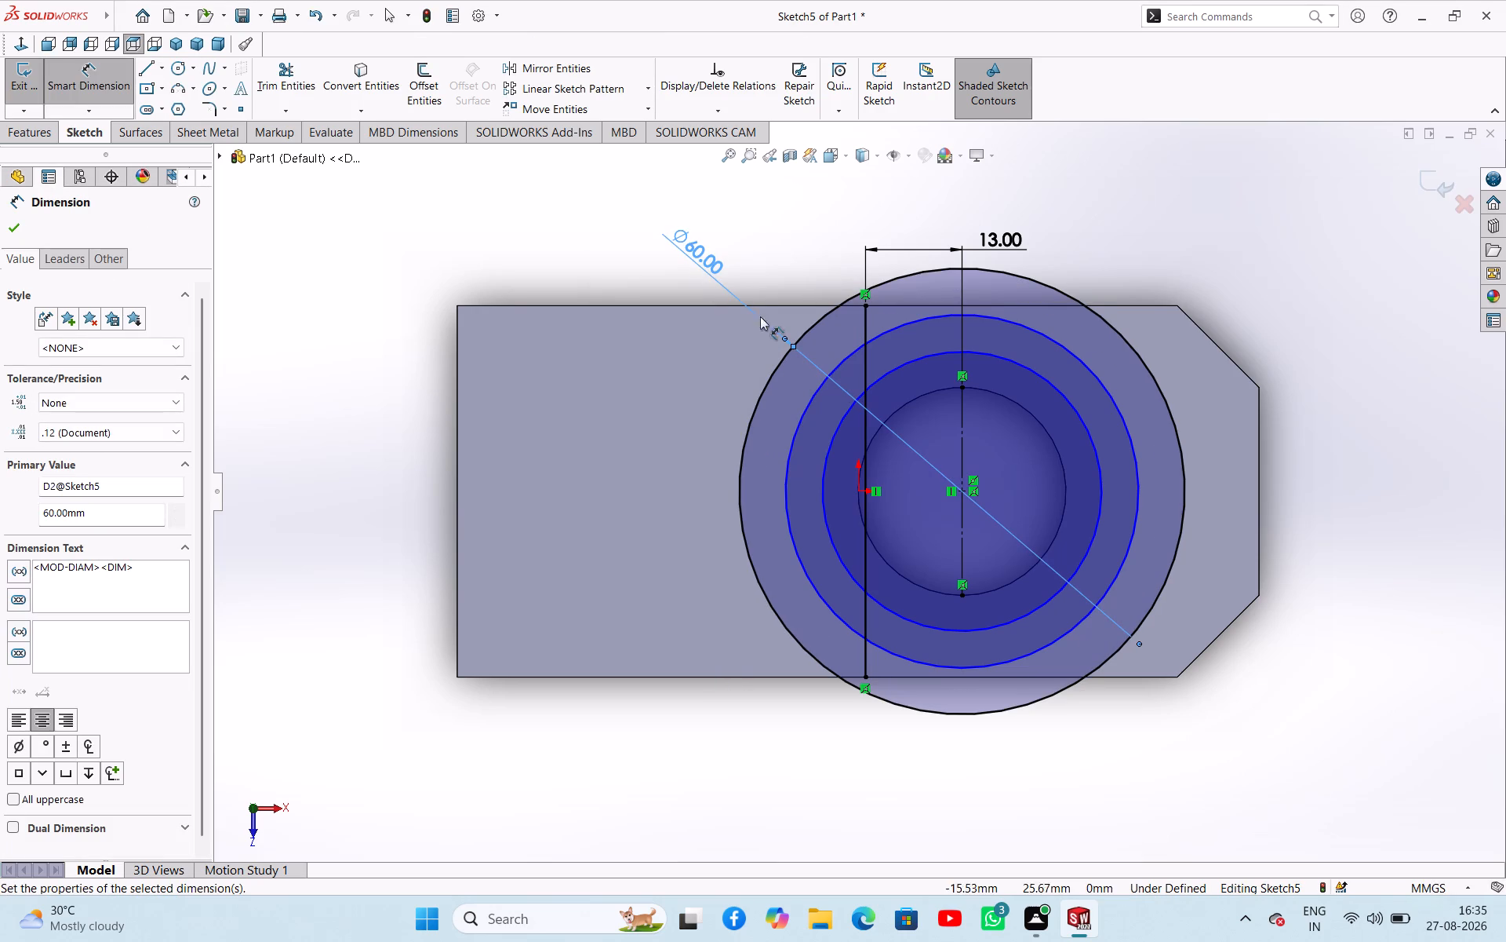
{"action": "left_click", "coordinate": [806, 406]}
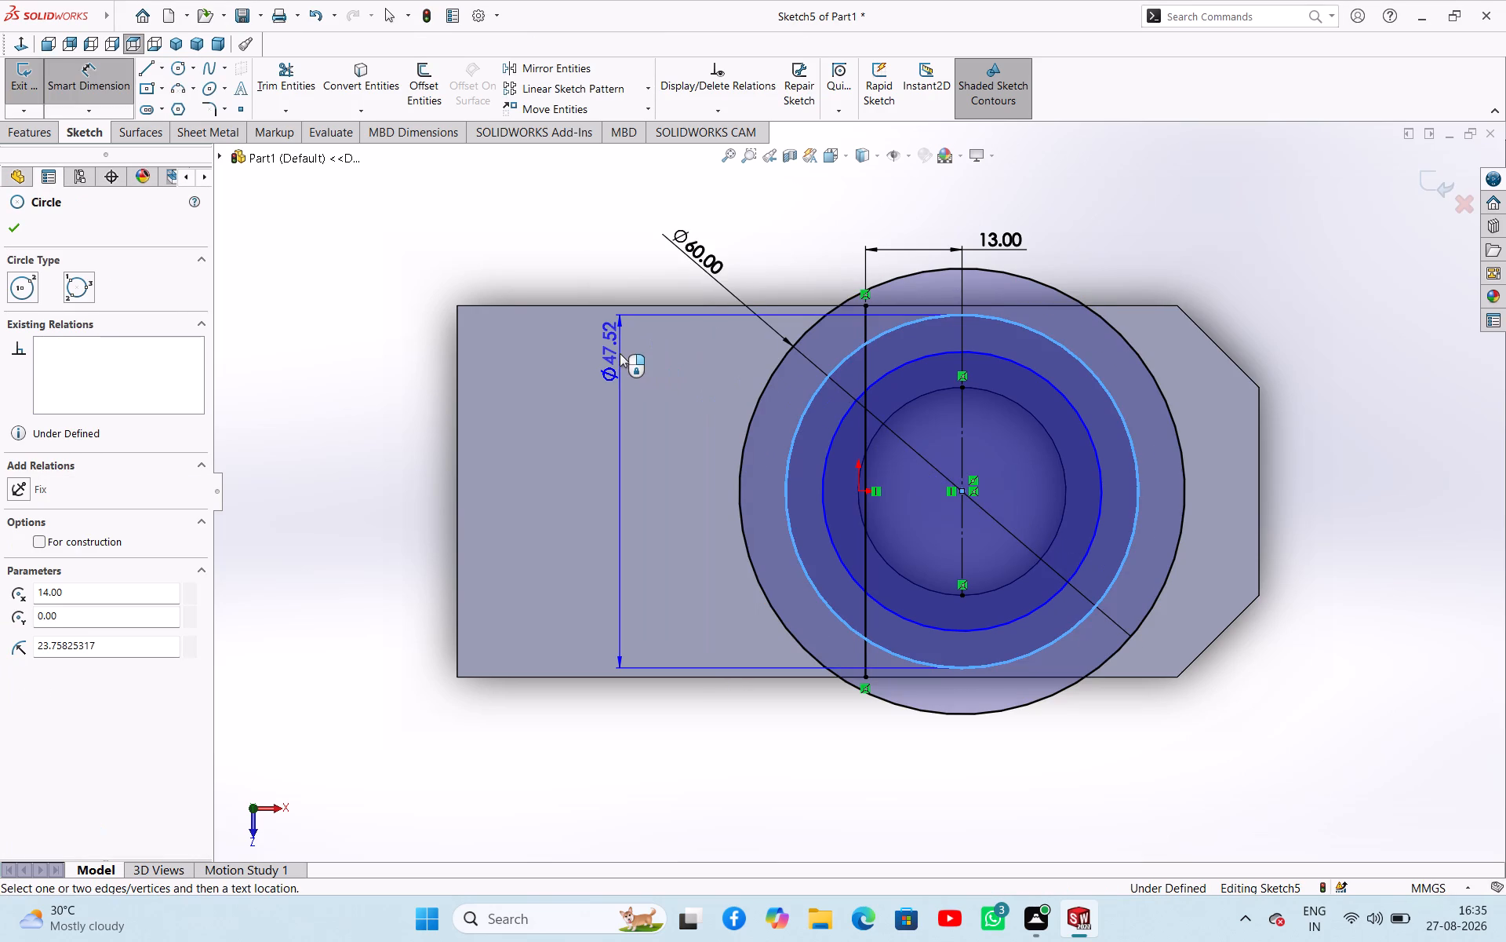
{"action": "left_click", "coordinate": [620, 353]}
{"action": "type", "text": "50"}
{"action": "key", "text": "Return"}
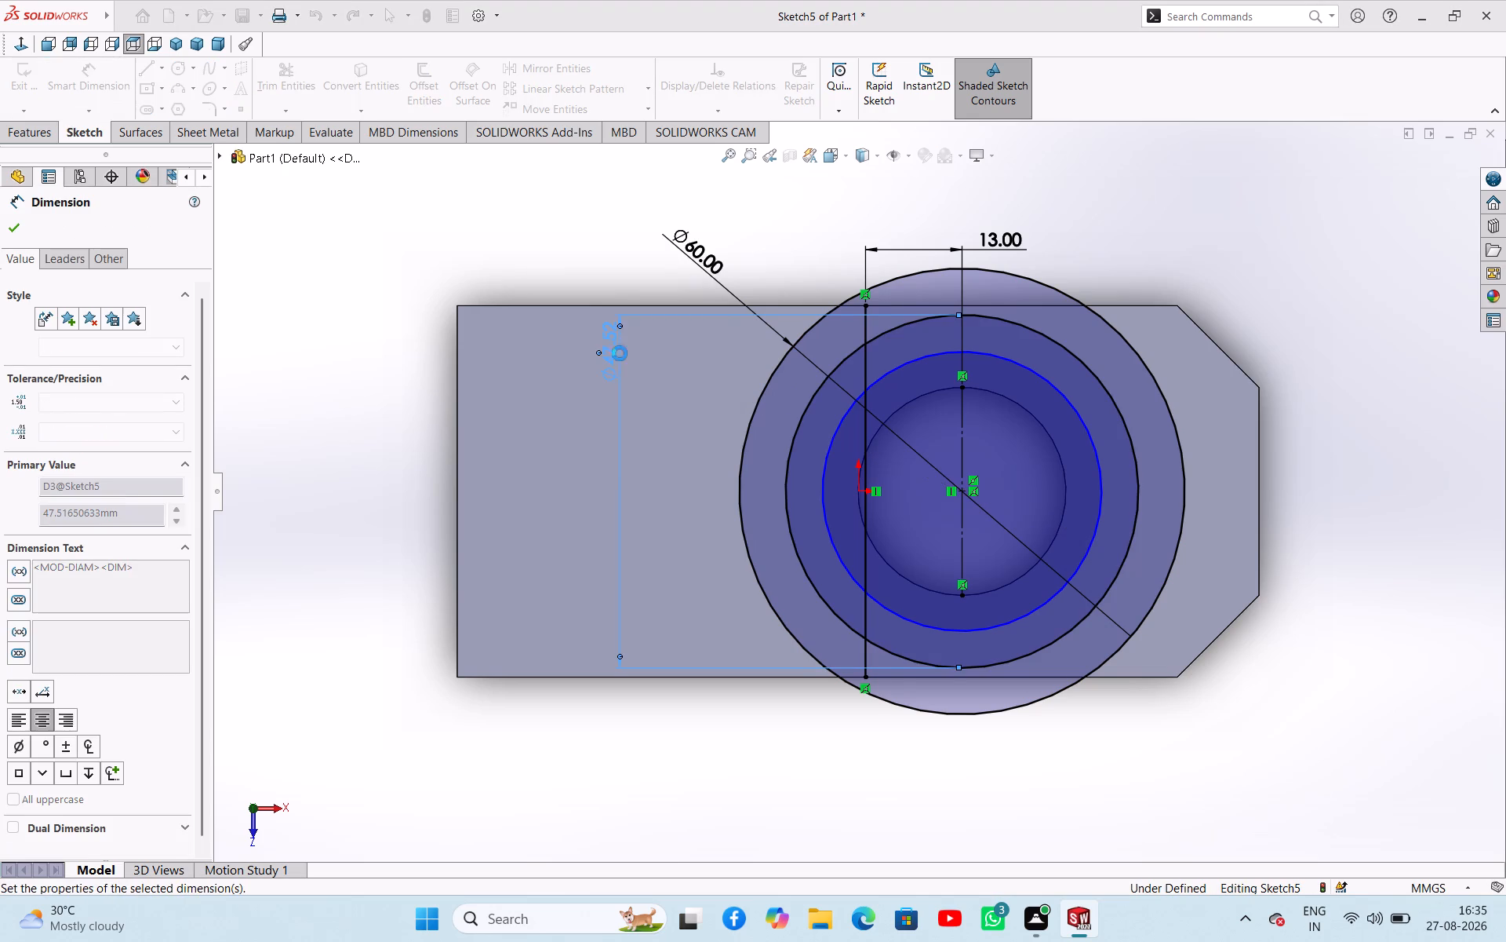
{"action": "left_click", "coordinate": [824, 450]}
{"action": "left_click", "coordinate": [682, 366]}
{"action": "type", "text": "40"}
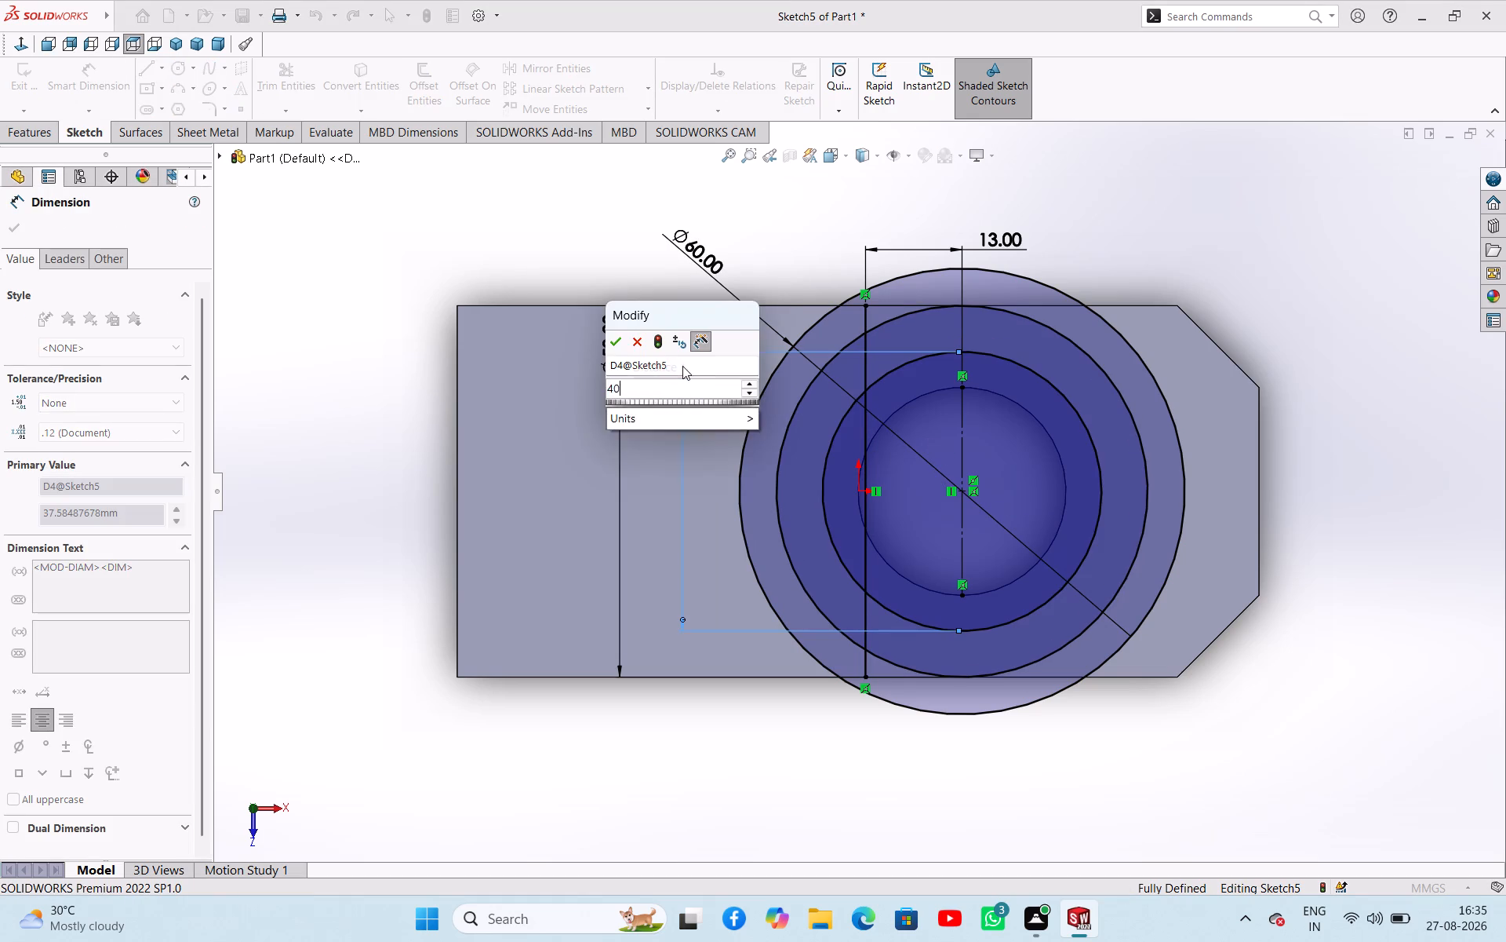
{"action": "key", "text": "Return"}
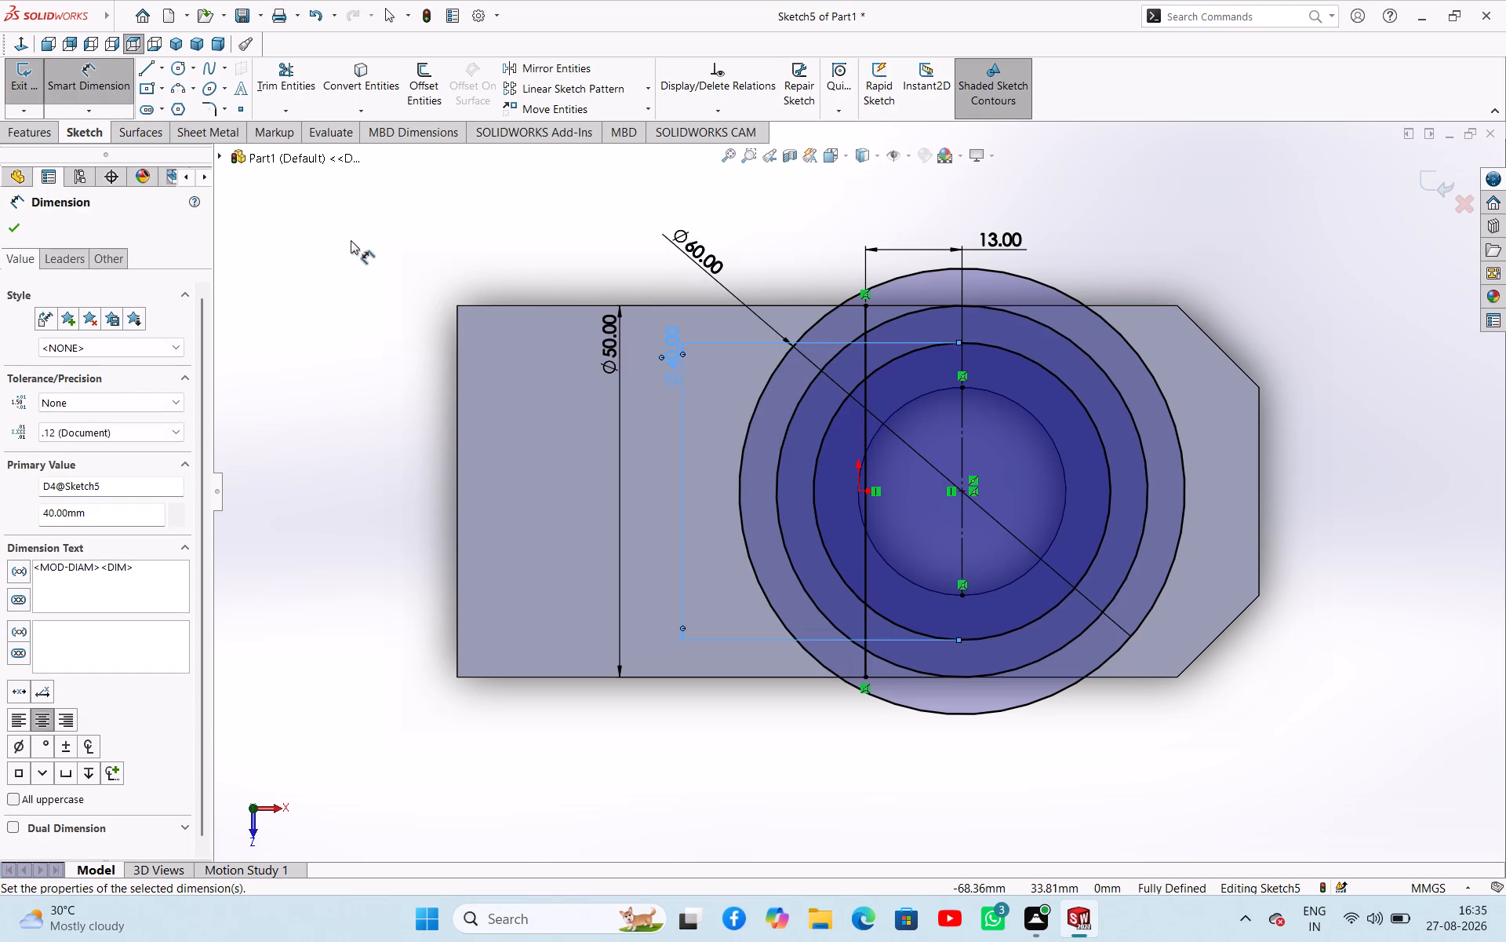
{"action": "right_click", "coordinate": [351, 240]}
{"action": "left_click", "coordinate": [383, 294]}
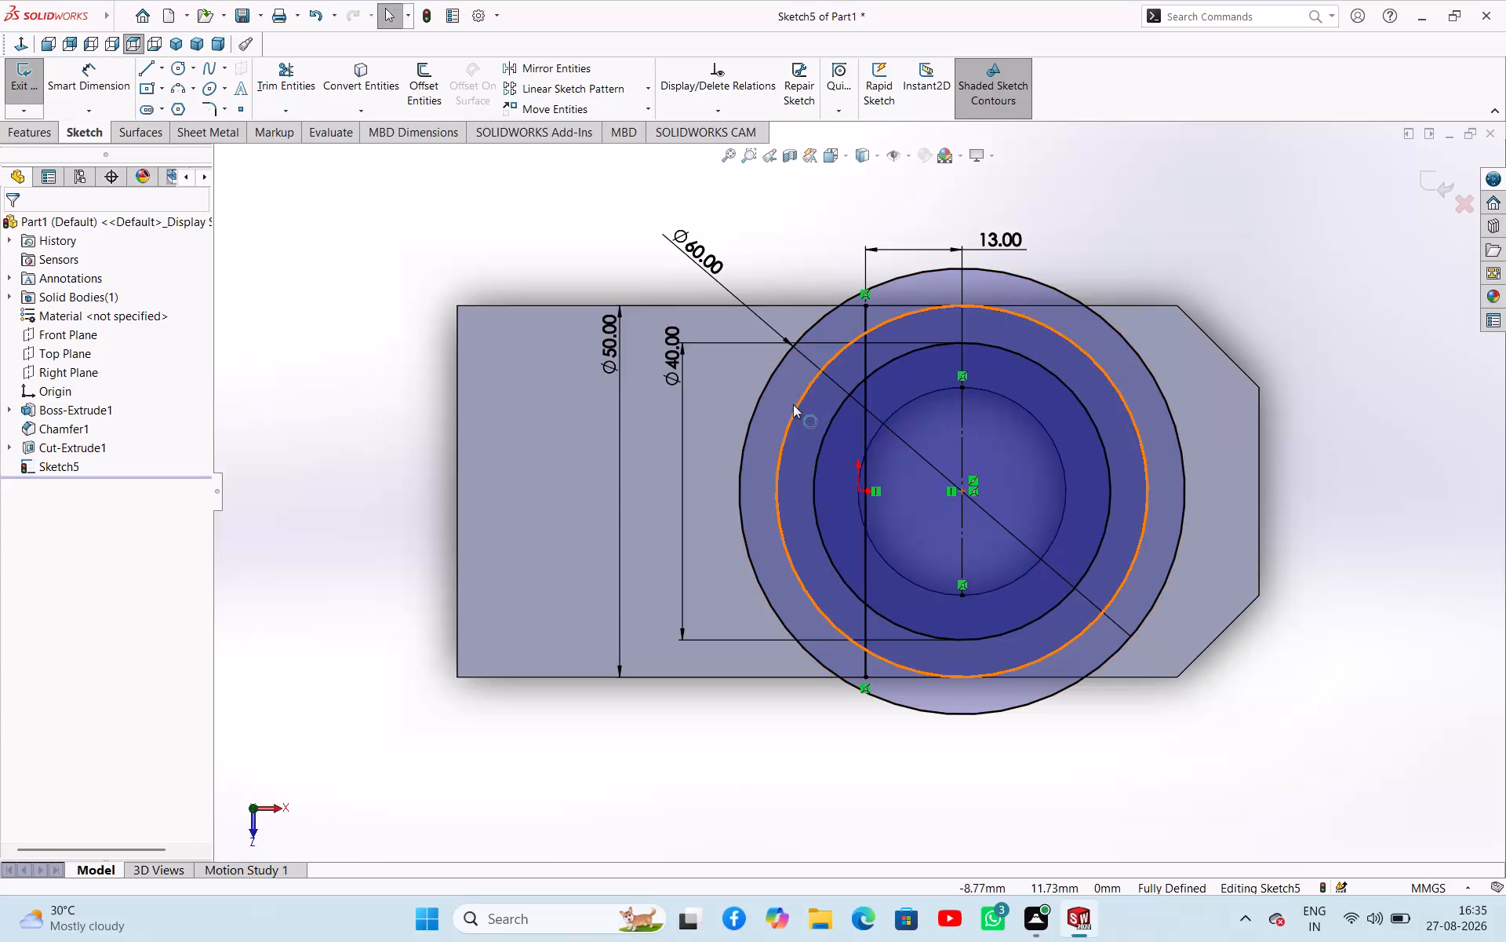
Convert the 50 mm circle to construction geometry.
{"action": "left_click", "coordinate": [792, 413]}
{"action": "left_click", "coordinate": [856, 361]}
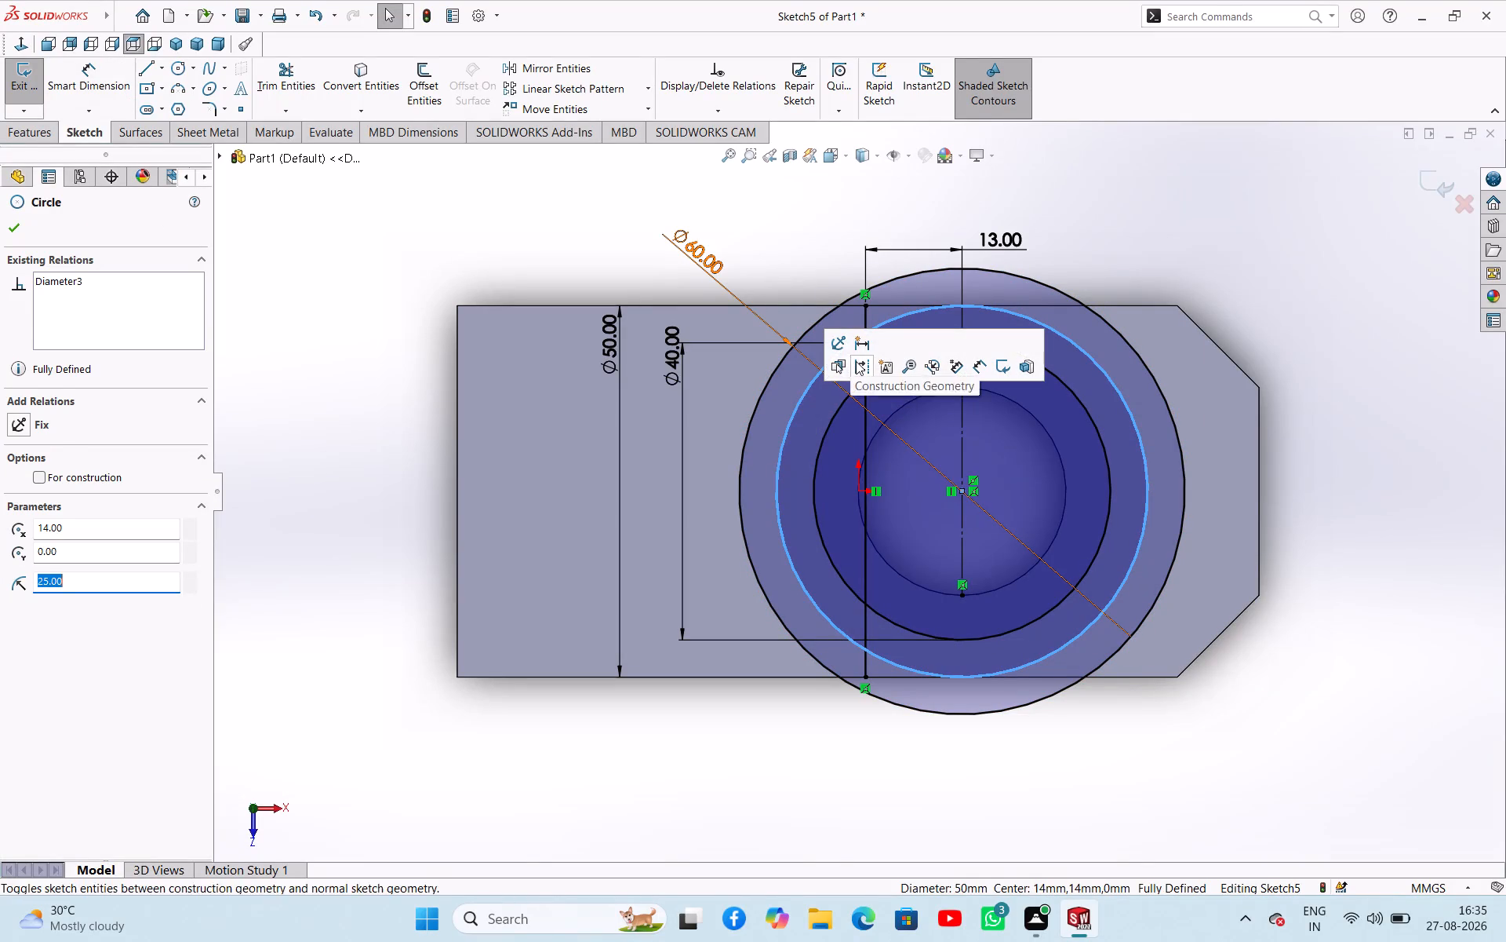
{"action": "left_click", "coordinate": [304, 332]}
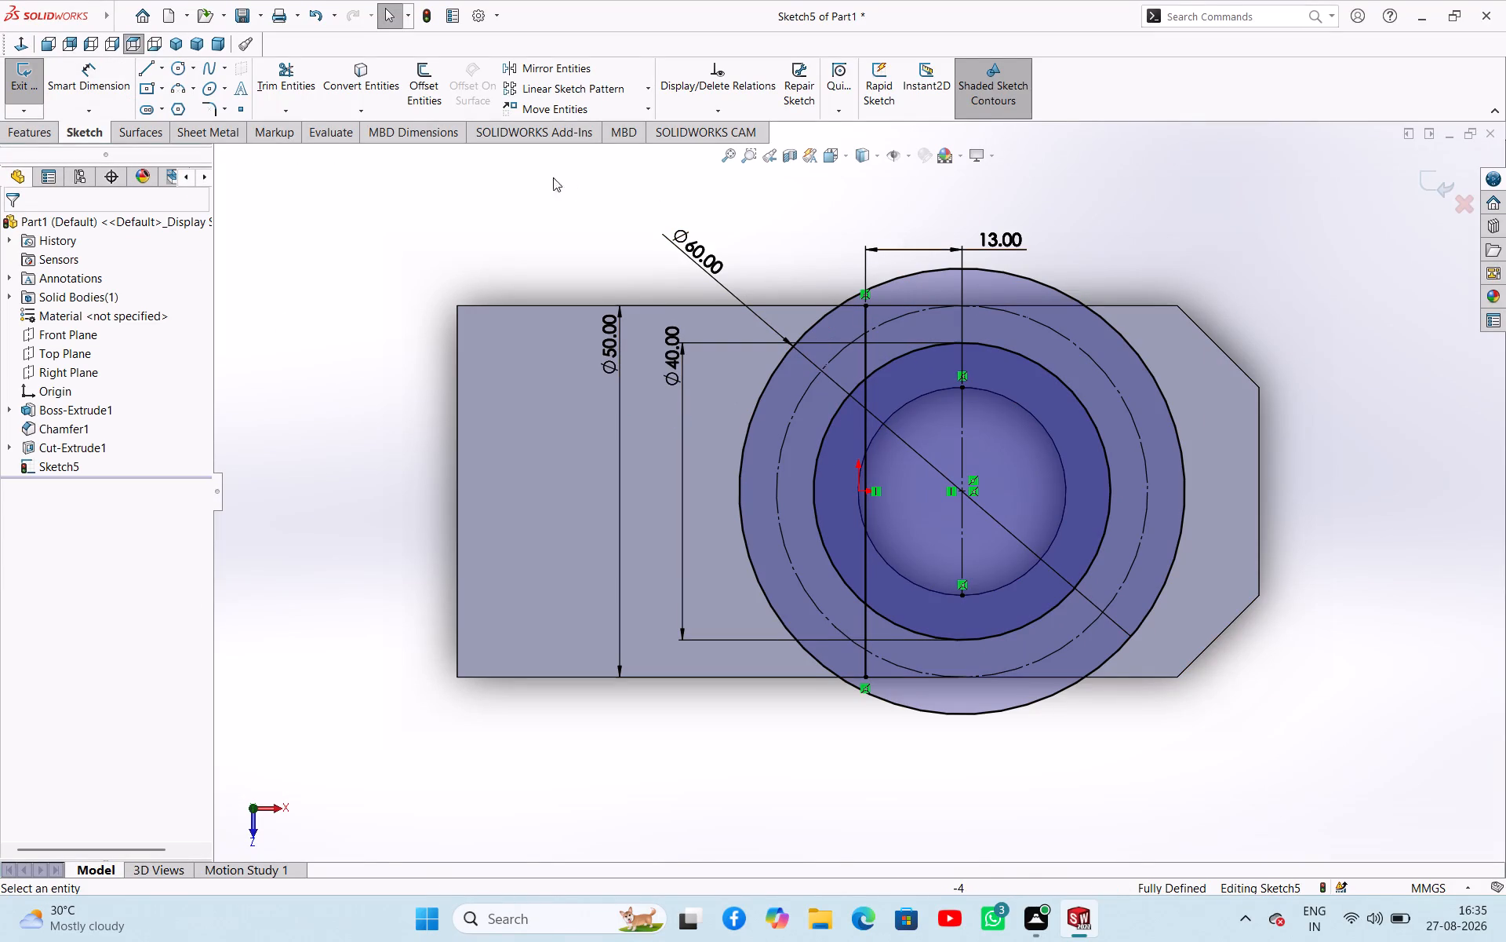
Project the block's two long top-face edges into the sketch with Convert Entities.
{"action": "left_click", "coordinate": [341, 85]}
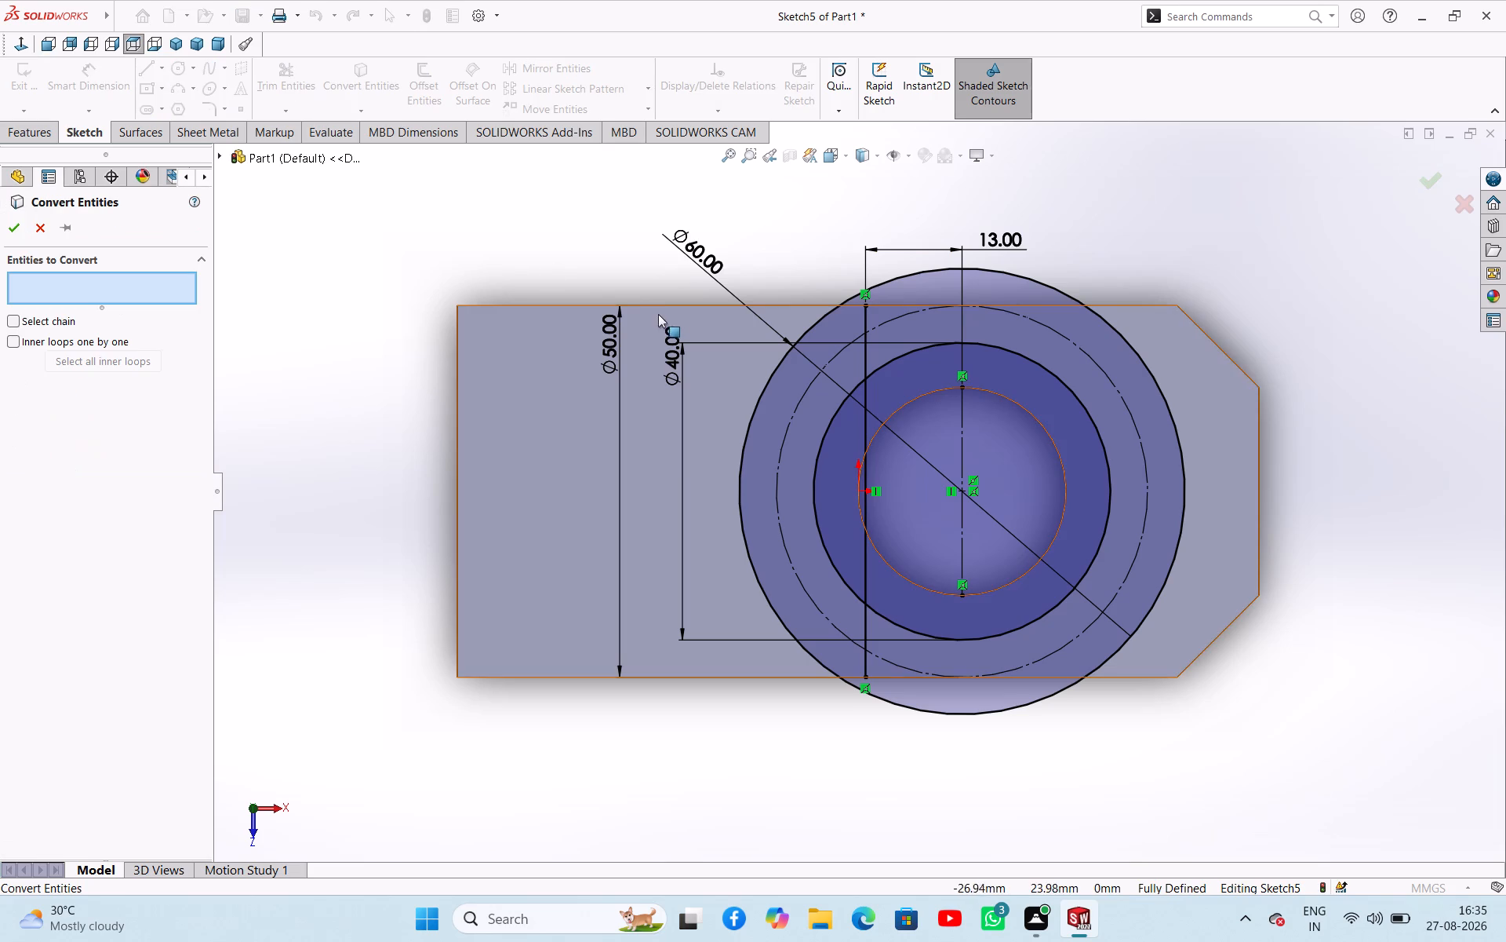
{"action": "left_click", "coordinate": [668, 303]}
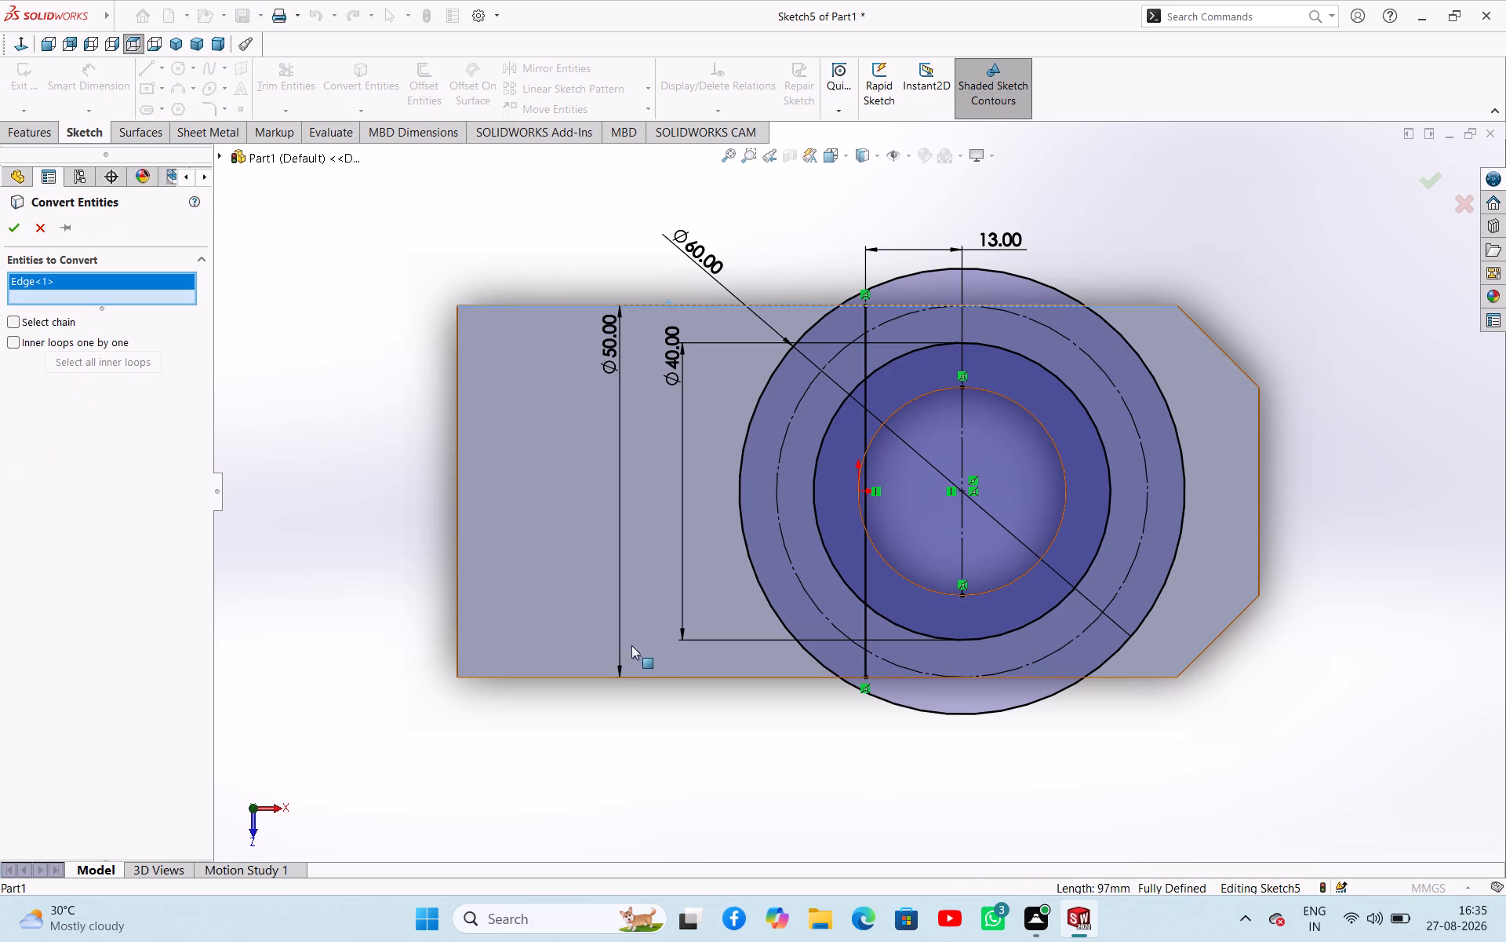
{"action": "left_click", "coordinate": [646, 678]}
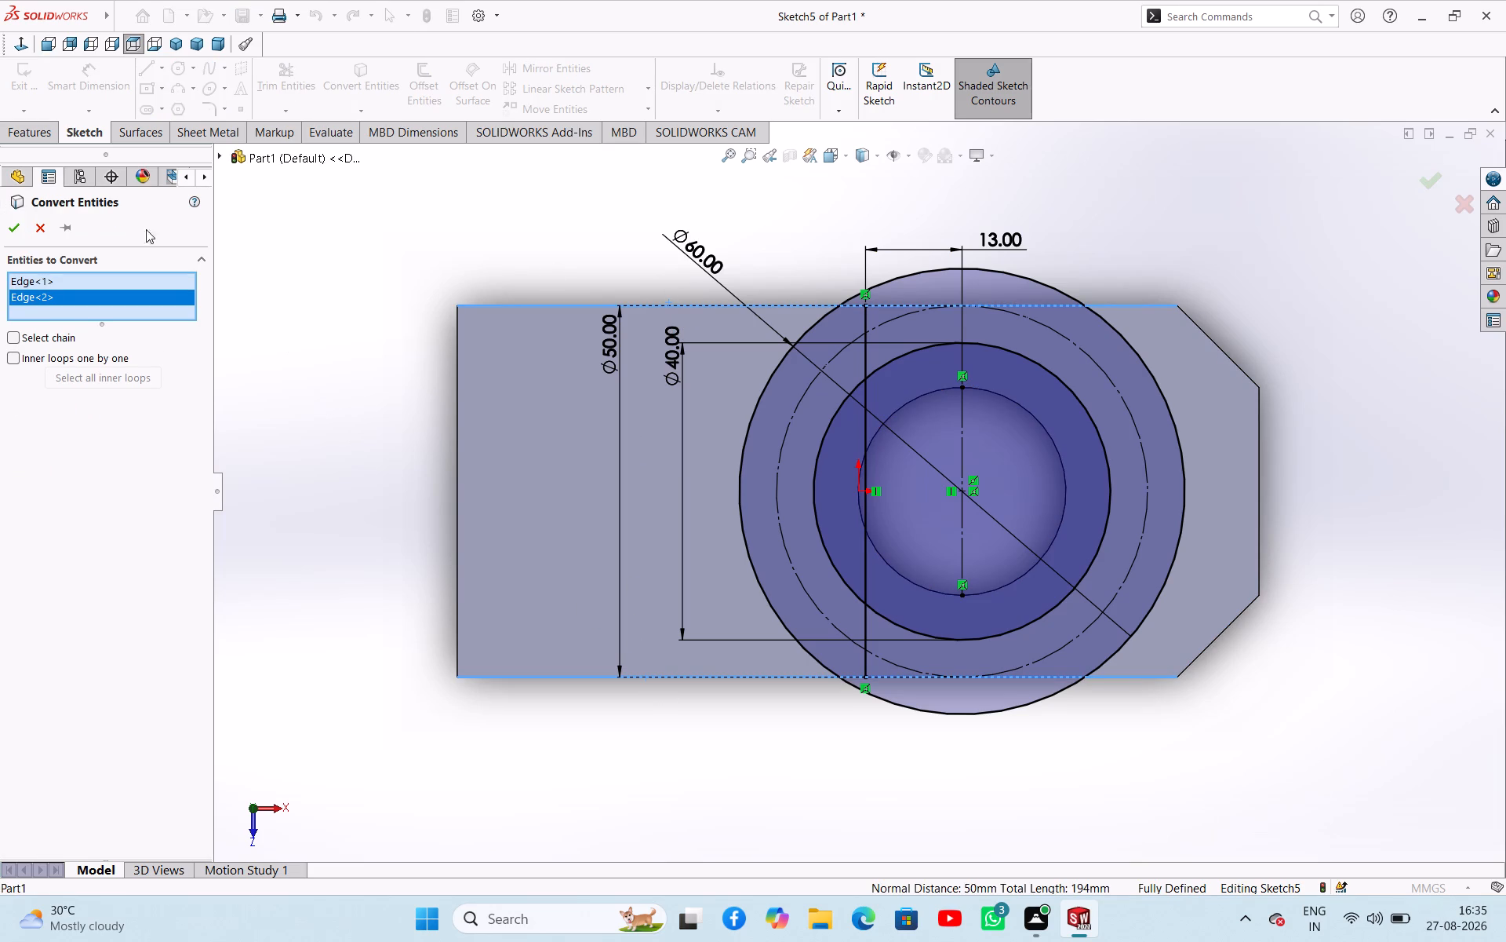
{"action": "left_click", "coordinate": [15, 238]}
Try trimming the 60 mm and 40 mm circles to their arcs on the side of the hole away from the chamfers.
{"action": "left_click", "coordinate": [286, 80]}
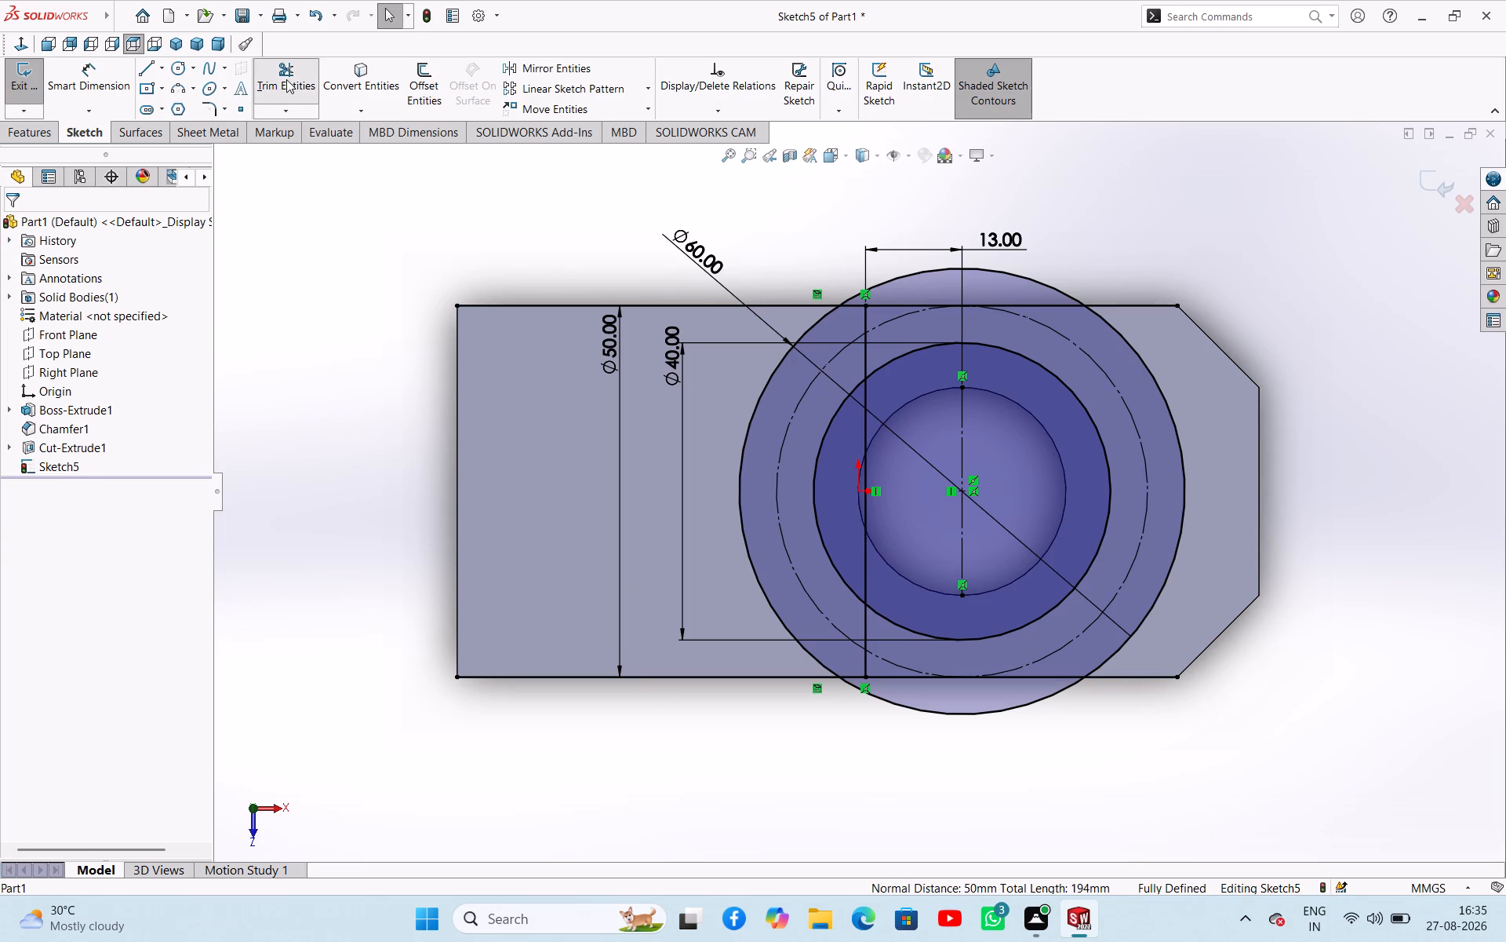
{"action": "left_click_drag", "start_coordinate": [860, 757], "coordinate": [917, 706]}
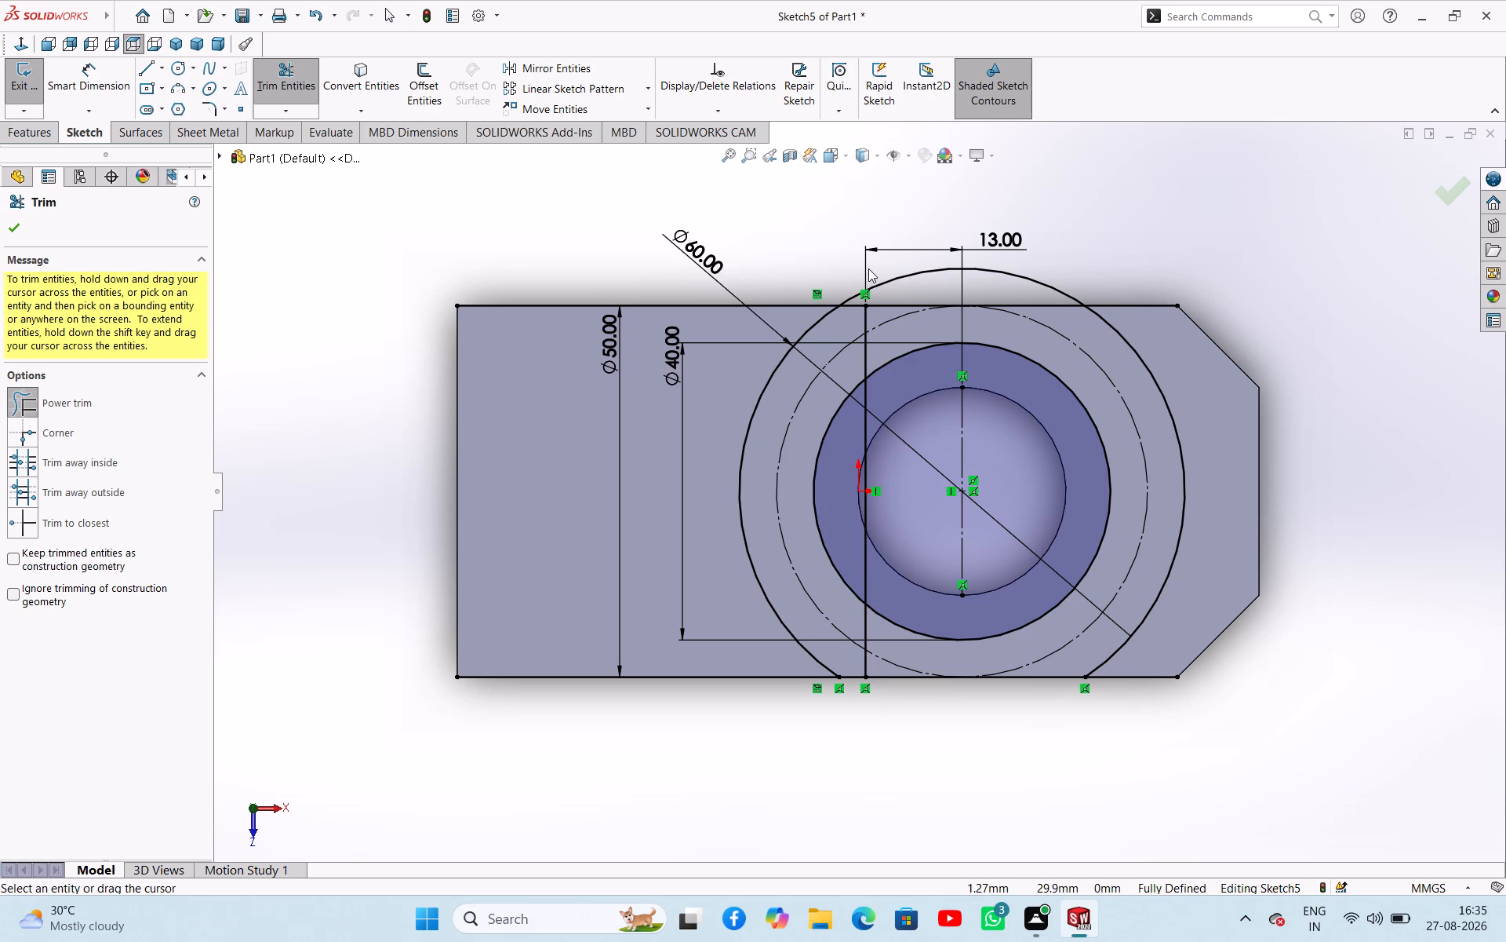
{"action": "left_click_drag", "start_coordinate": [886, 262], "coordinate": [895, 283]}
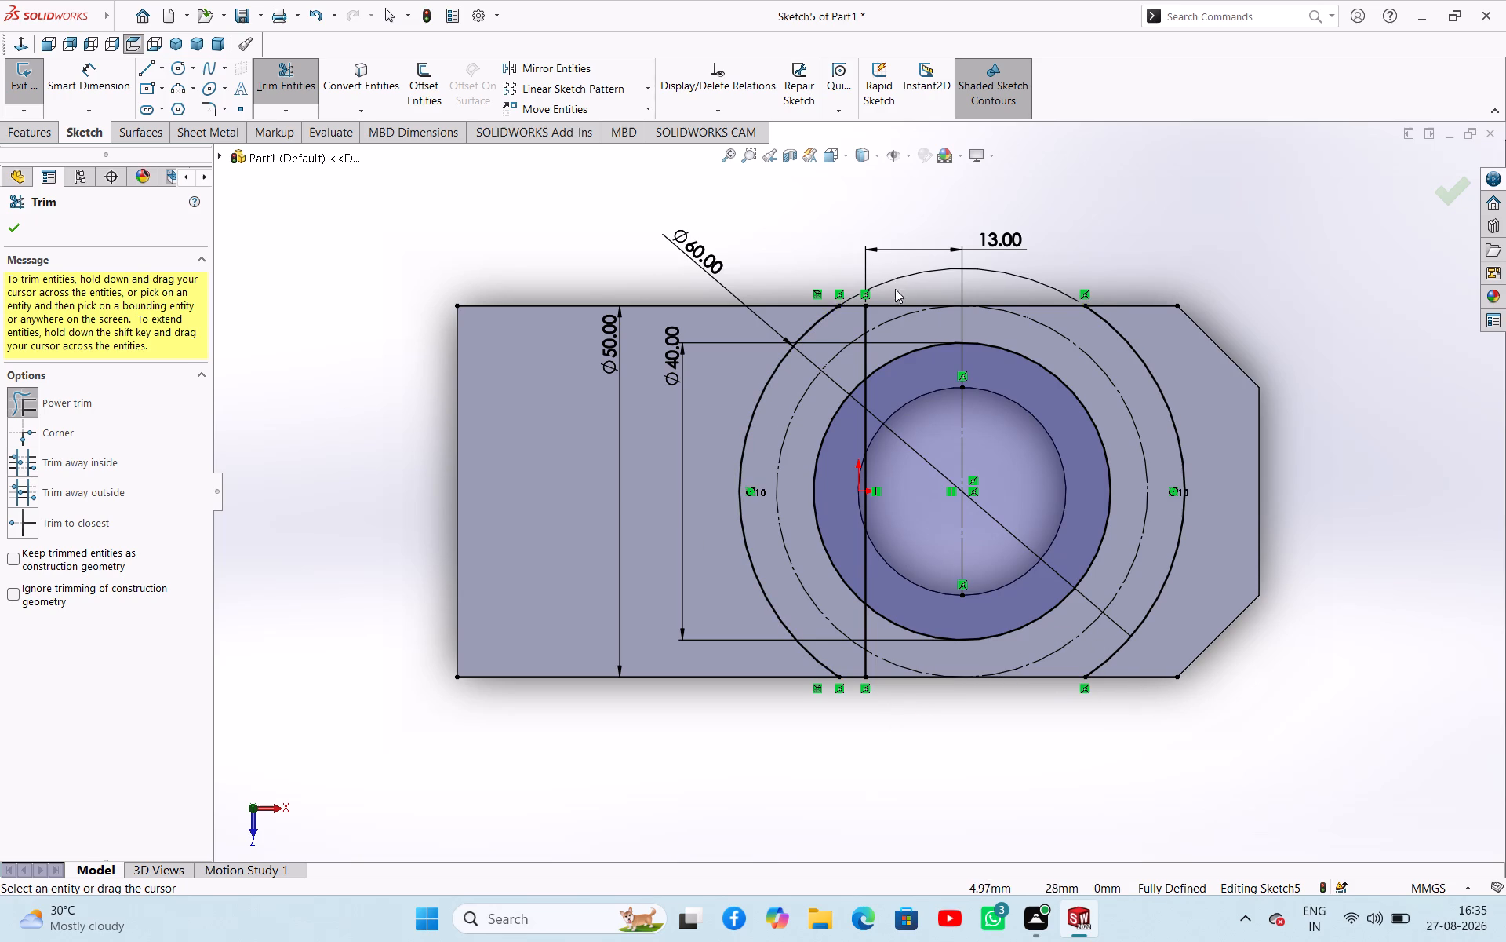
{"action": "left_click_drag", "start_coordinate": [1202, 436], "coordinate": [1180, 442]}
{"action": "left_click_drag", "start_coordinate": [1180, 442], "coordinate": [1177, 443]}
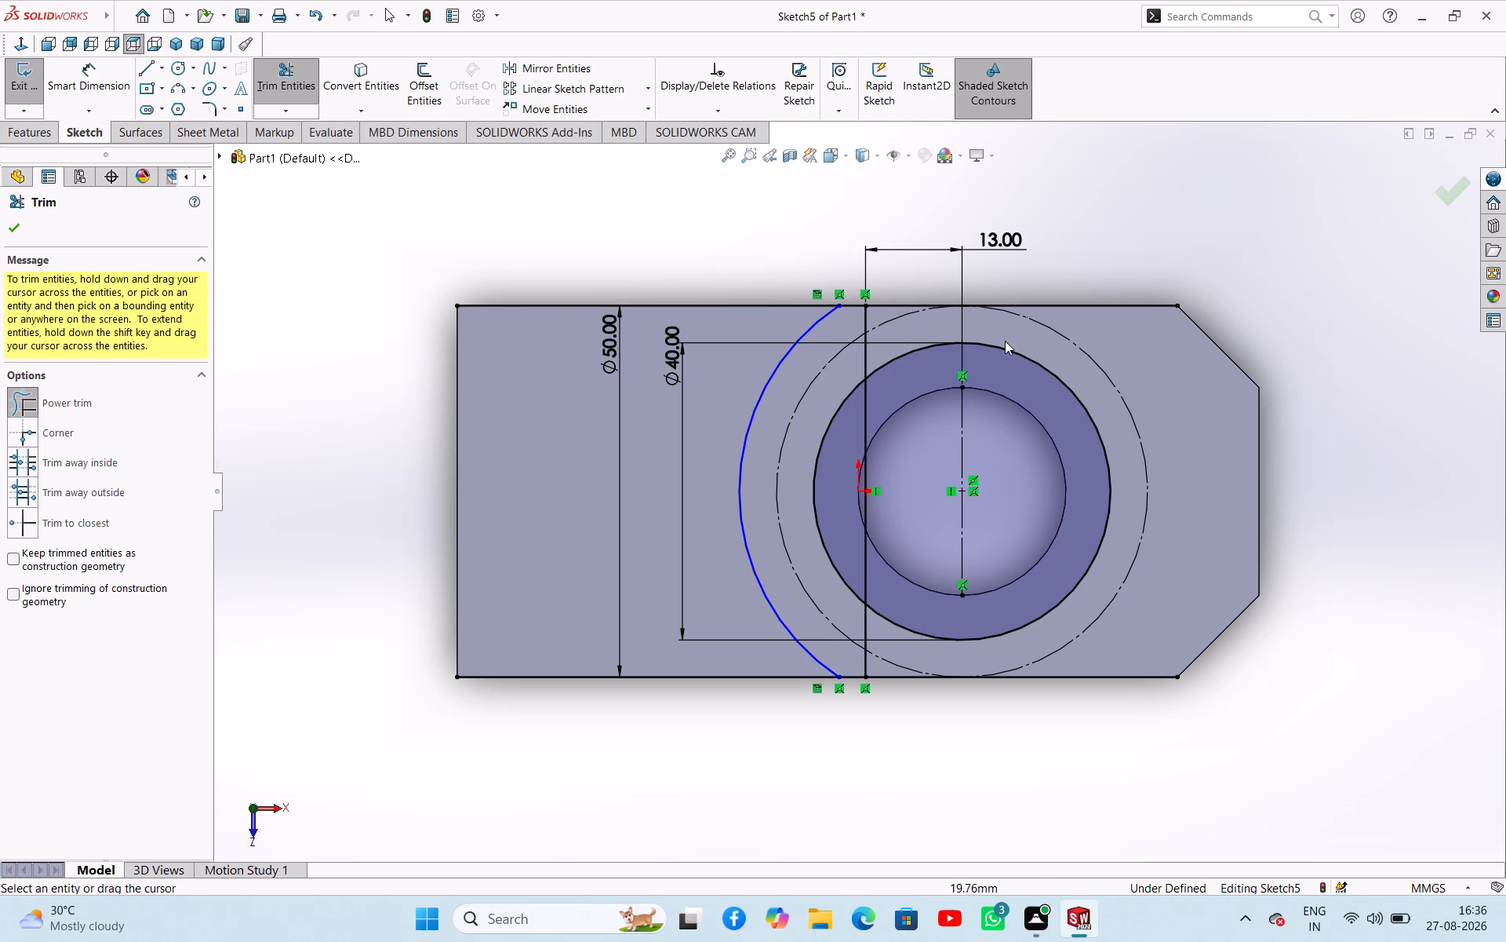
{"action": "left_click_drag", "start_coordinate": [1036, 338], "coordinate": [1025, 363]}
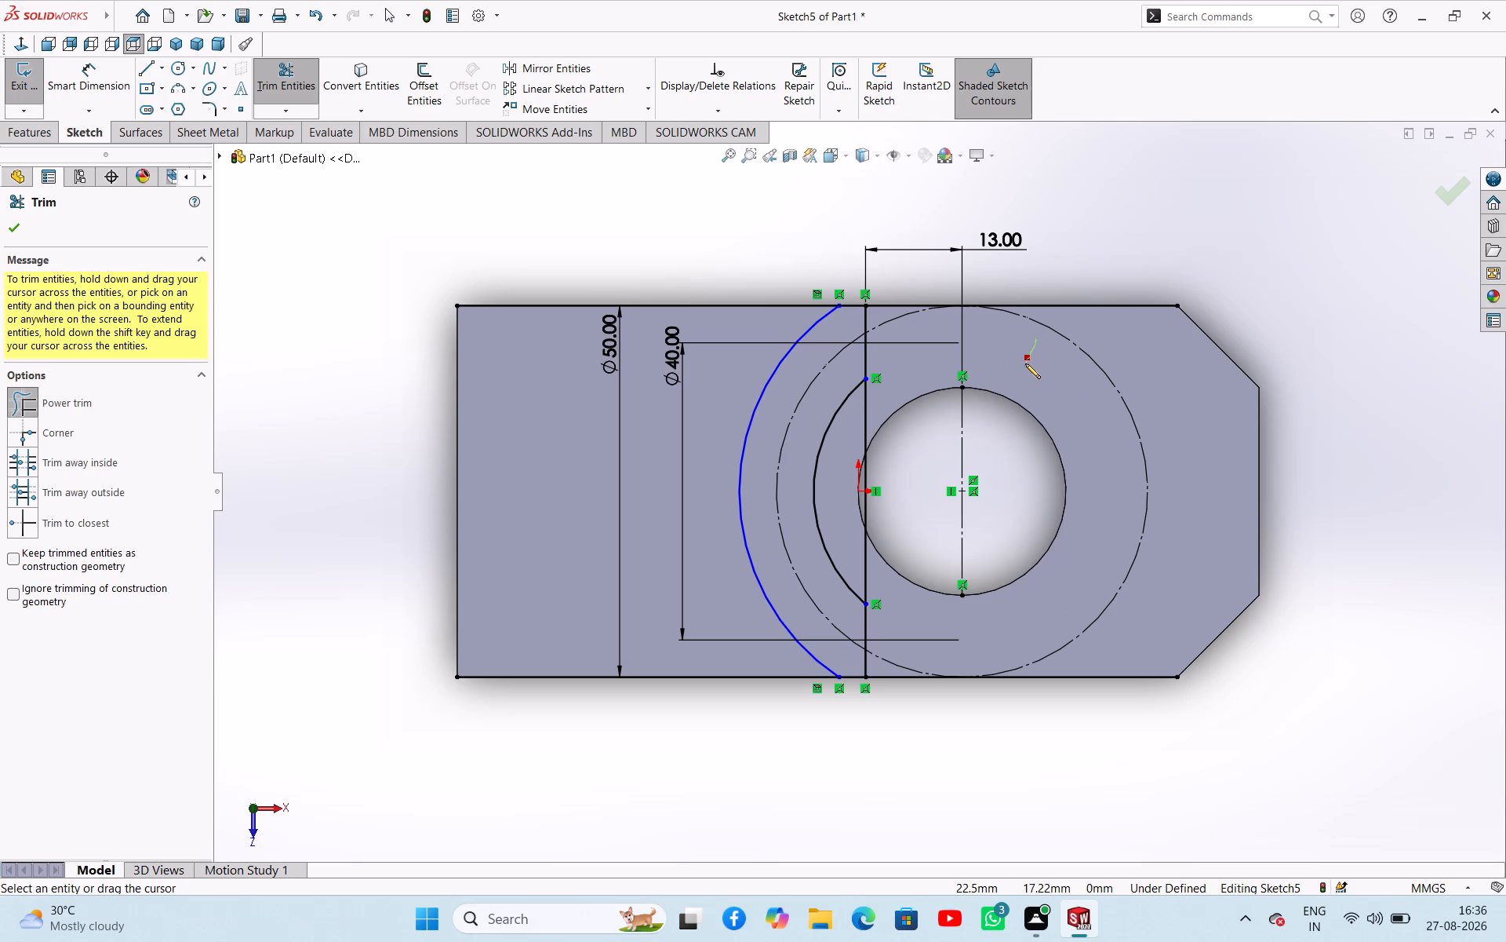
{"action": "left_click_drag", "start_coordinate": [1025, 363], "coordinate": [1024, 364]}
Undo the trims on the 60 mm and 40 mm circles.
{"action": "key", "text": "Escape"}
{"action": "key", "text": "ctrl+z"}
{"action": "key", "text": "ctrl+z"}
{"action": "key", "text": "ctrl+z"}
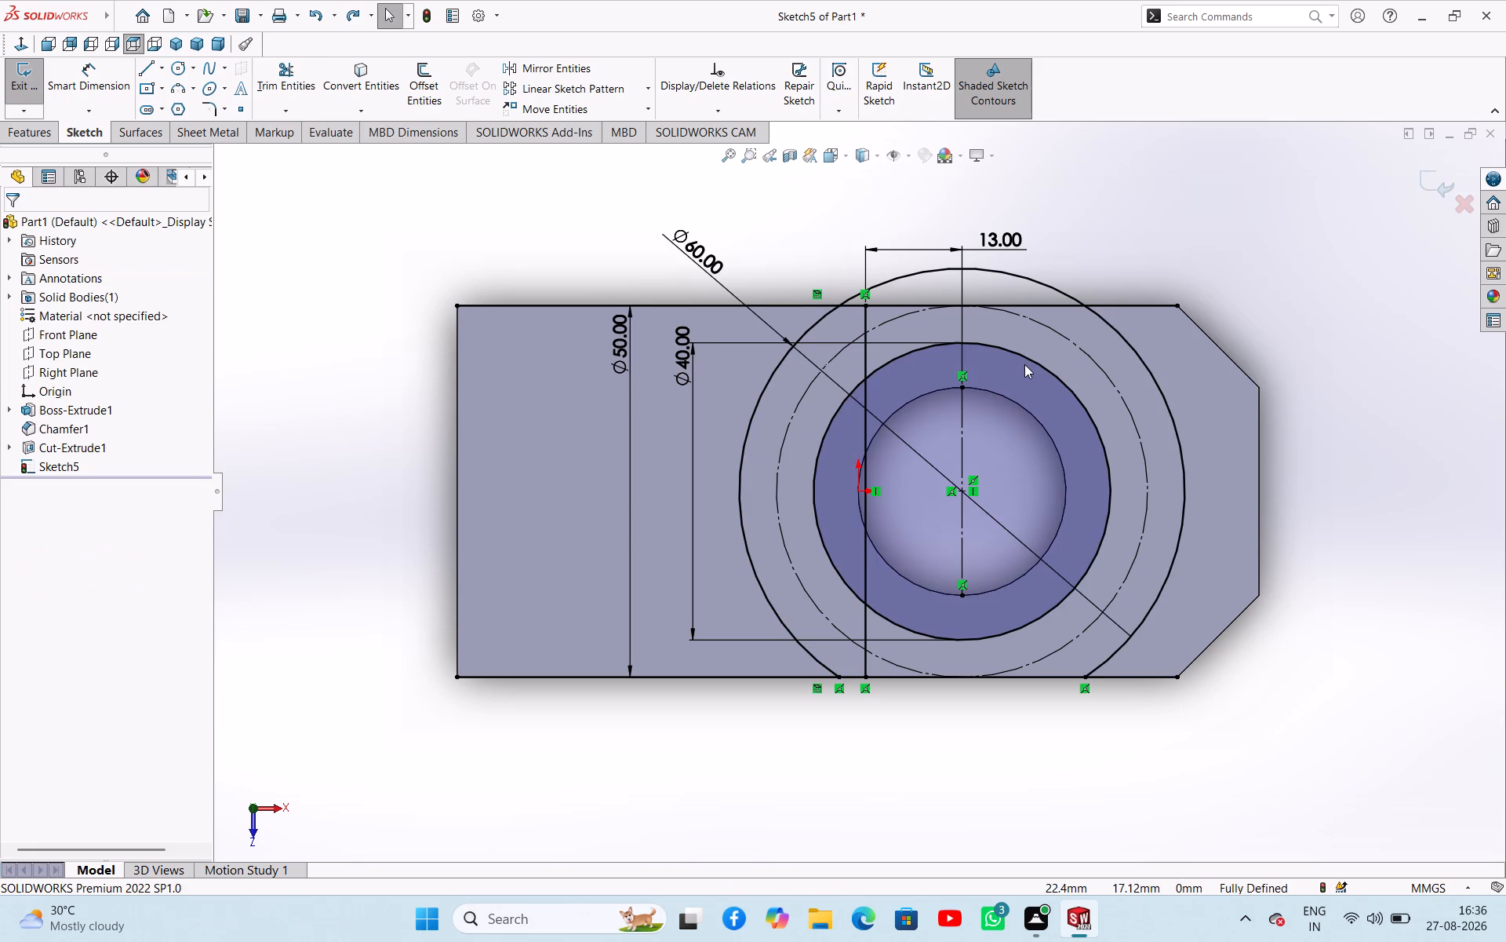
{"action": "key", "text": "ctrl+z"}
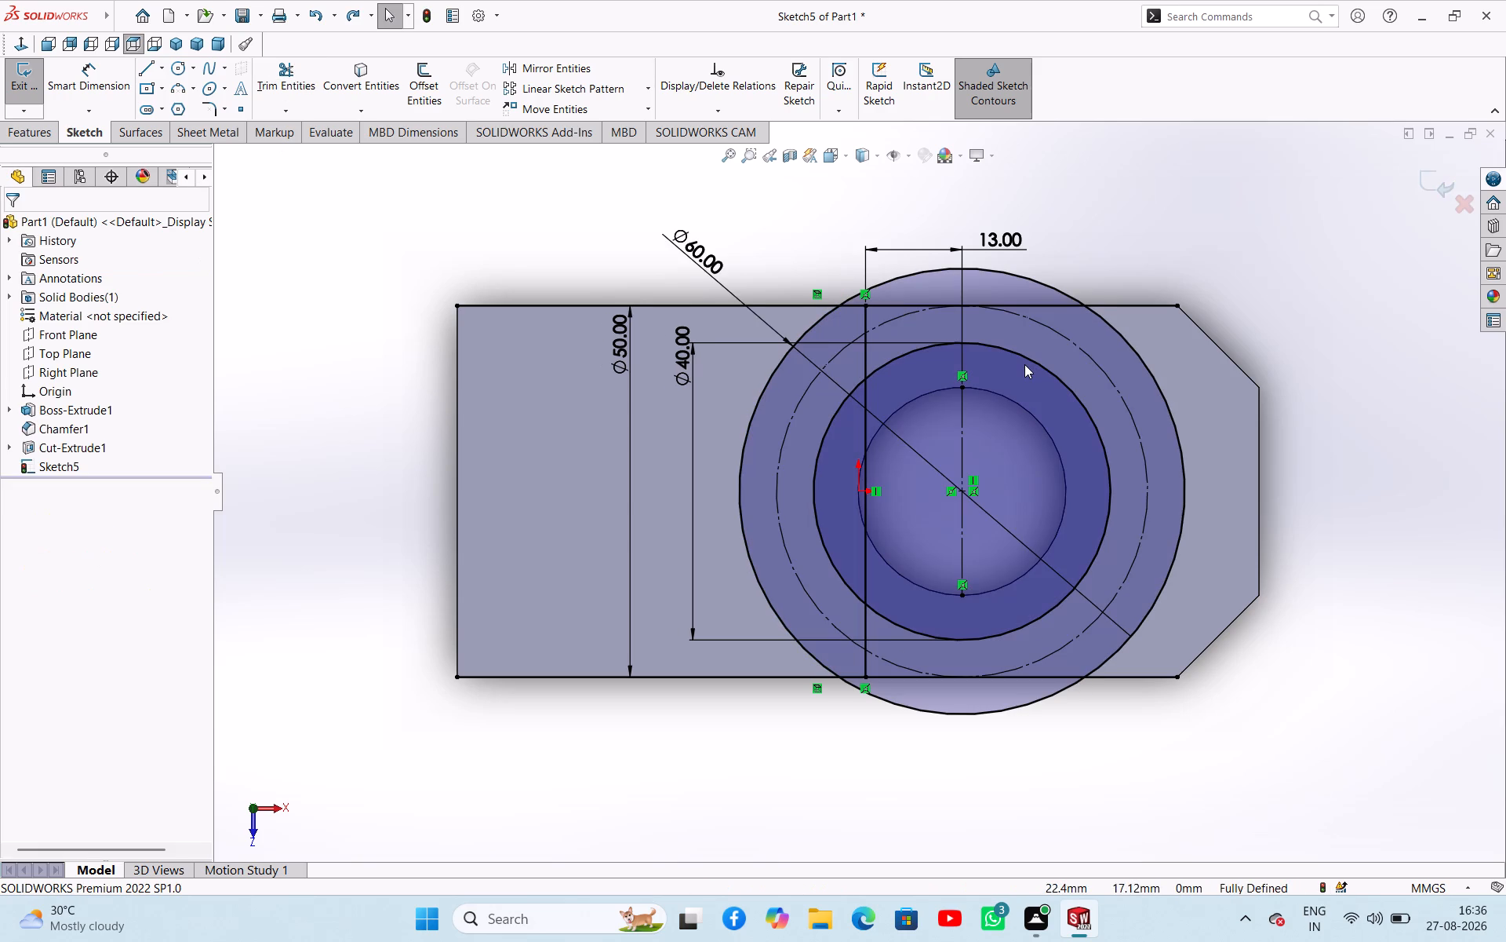
Set the outer, inner and construction circle diameters to 120, 80 and 100 mm respectively.
{"action": "double_click", "coordinate": [695, 248]}
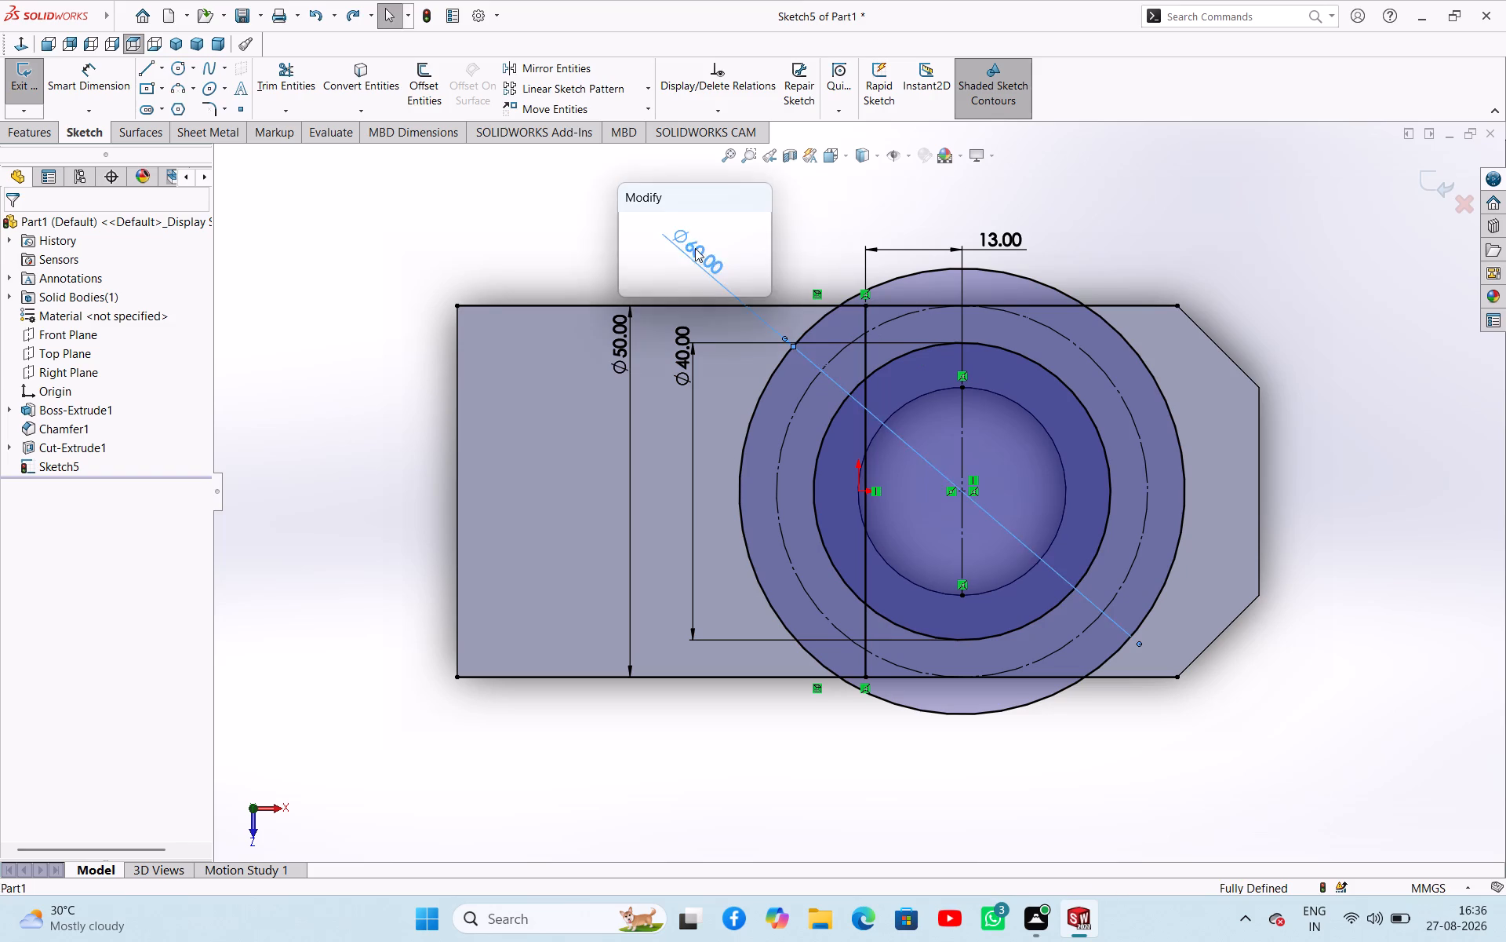
{"action": "type", "text": "120"}
{"action": "key", "text": "Return"}
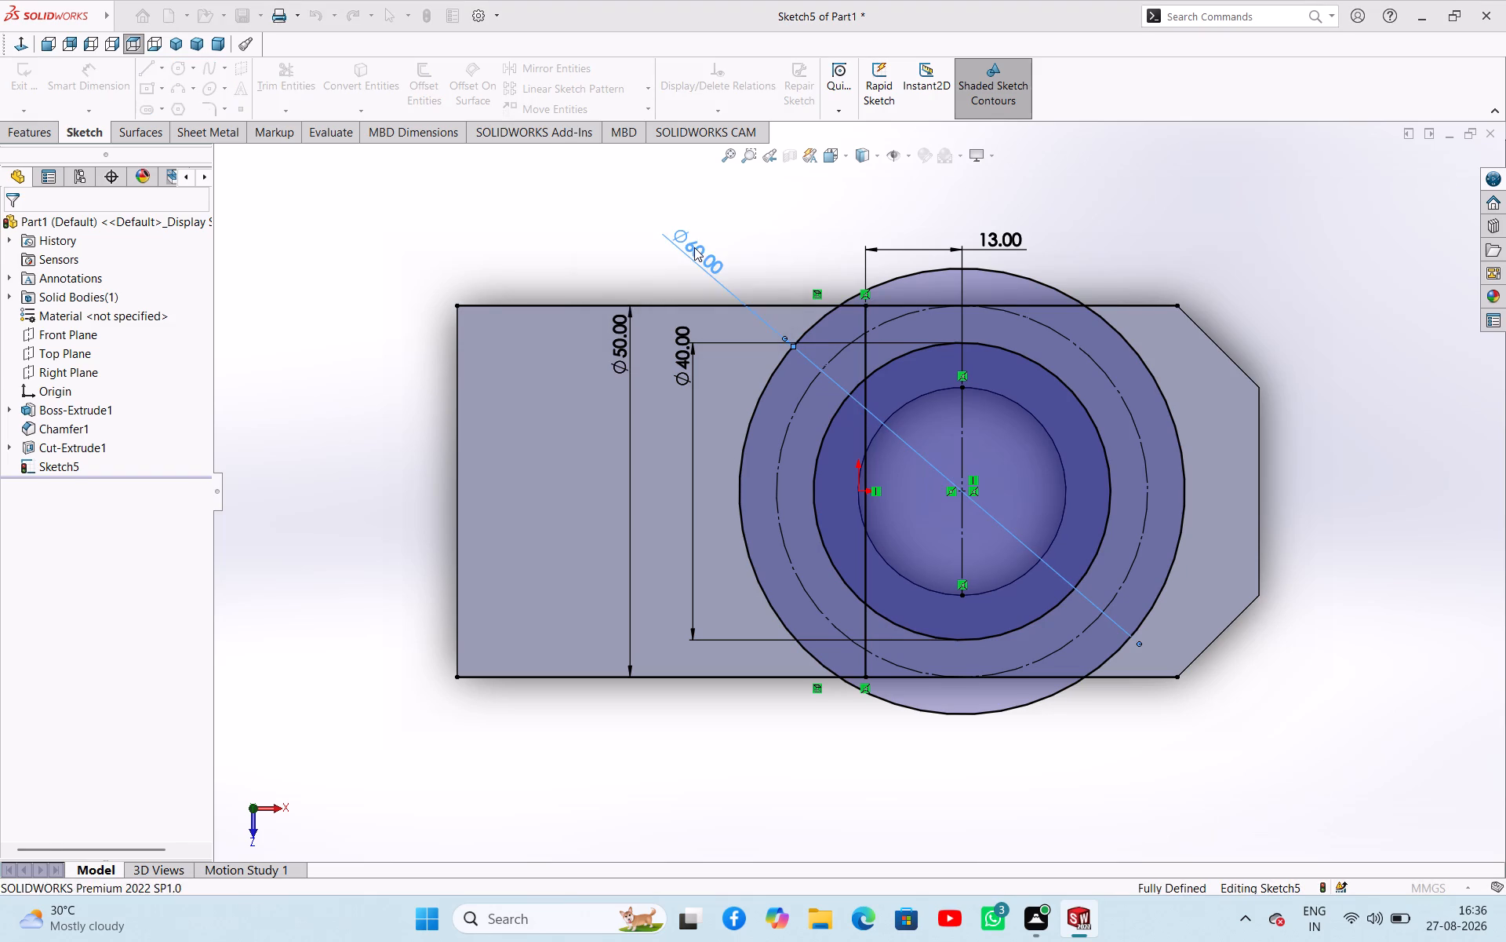
{"action": "double_click", "coordinate": [678, 348]}
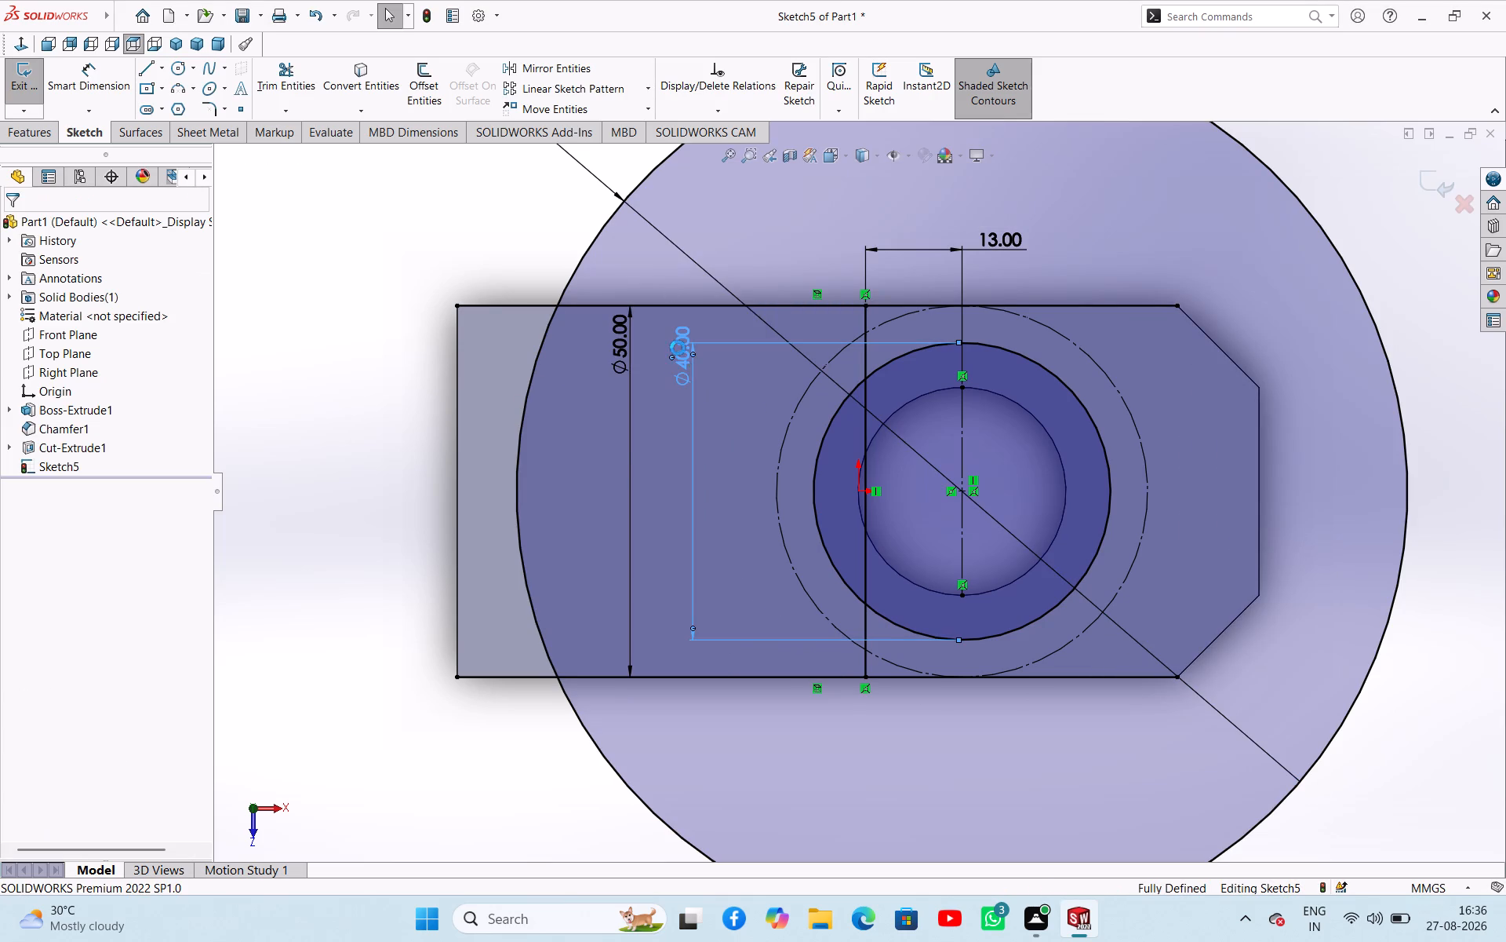
{"action": "type", "text": "80"}
{"action": "key", "text": "Return"}
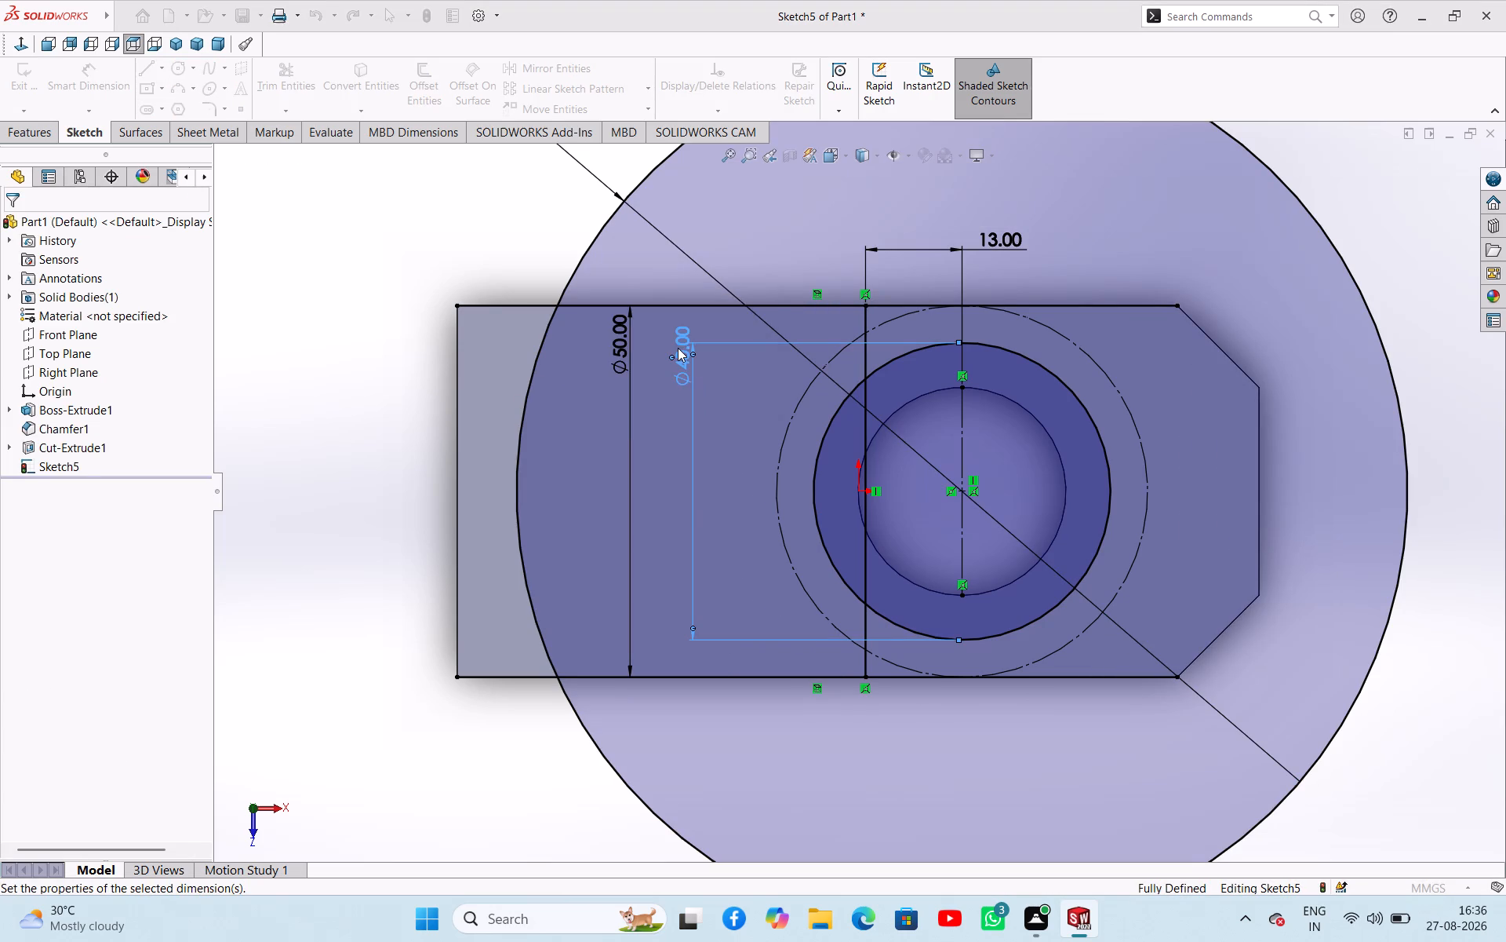
{"action": "double_click", "coordinate": [635, 357]}
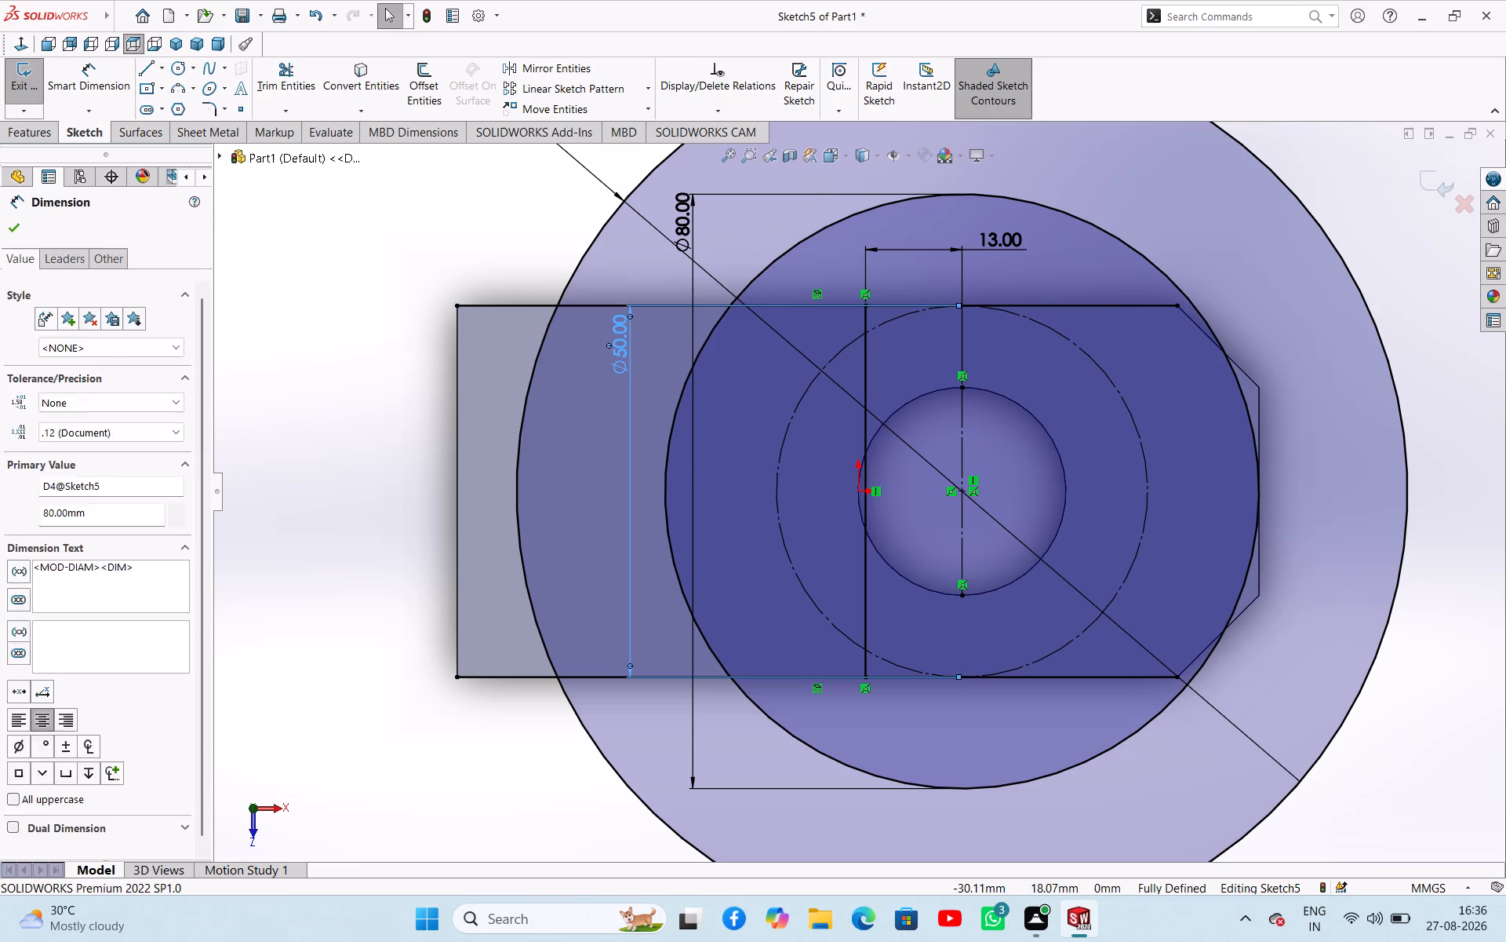
{"action": "type", "text": "100"}
{"action": "key", "text": "Return"}
{"action": "scroll", "coordinate": [660, 385], "scroll_direction": "up", "scroll_amount": 3}
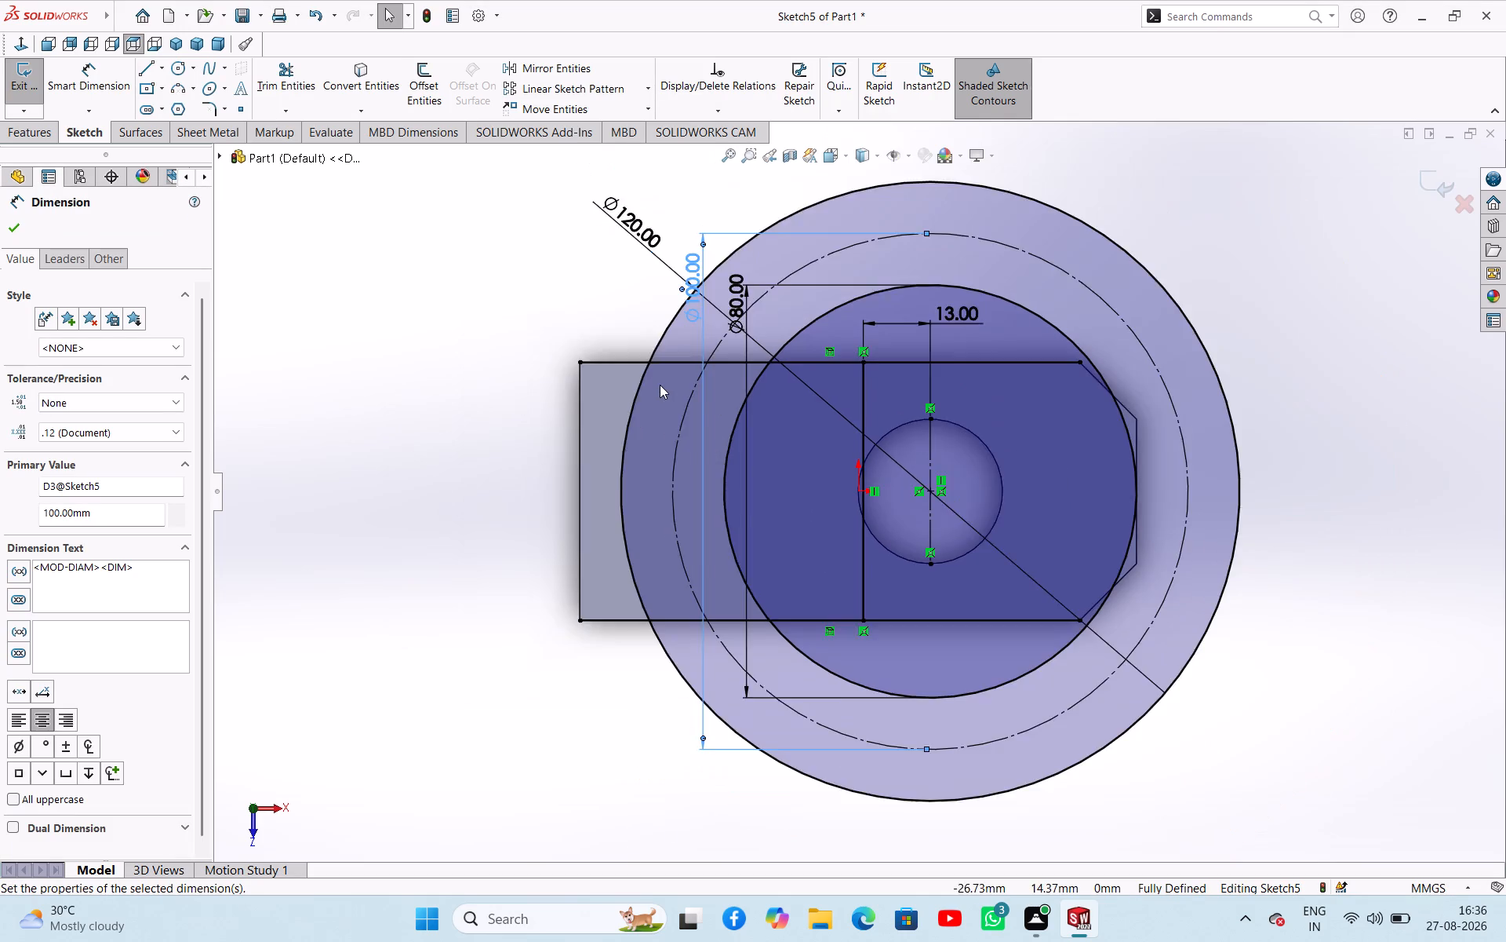
{"action": "scroll", "coordinate": [758, 383], "scroll_direction": "down", "scroll_amount": 2}
{"action": "right_click", "coordinate": [393, 435]}
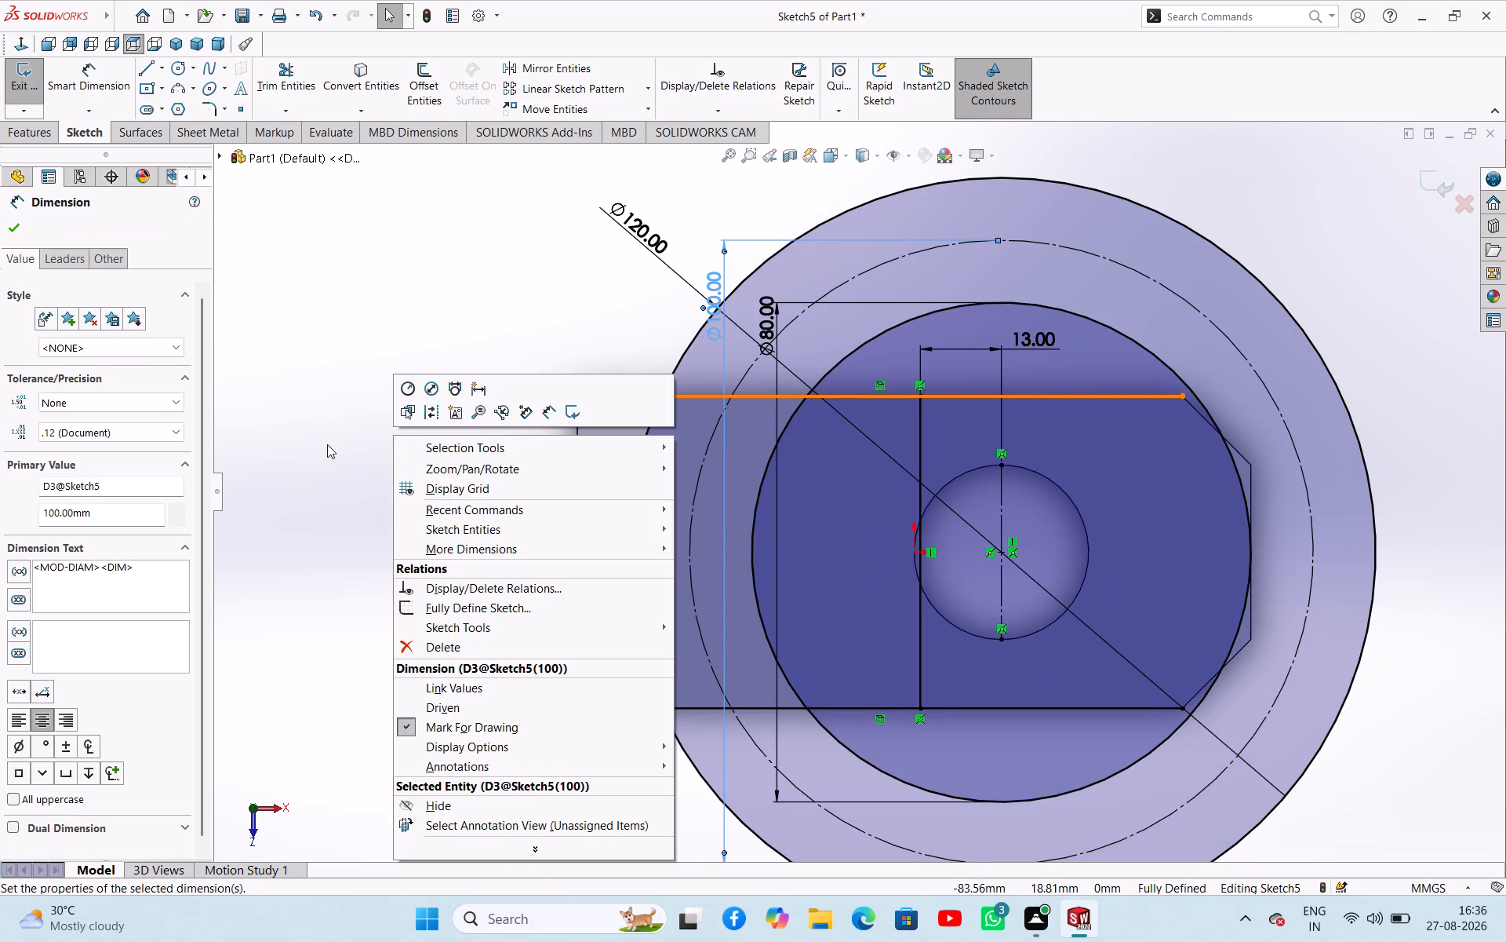
{"action": "left_click", "coordinate": [327, 444]}
Trim the three concentric circles to their arcs across the block's top face, on the side away from the chamfers.
{"action": "left_click", "coordinate": [267, 71]}
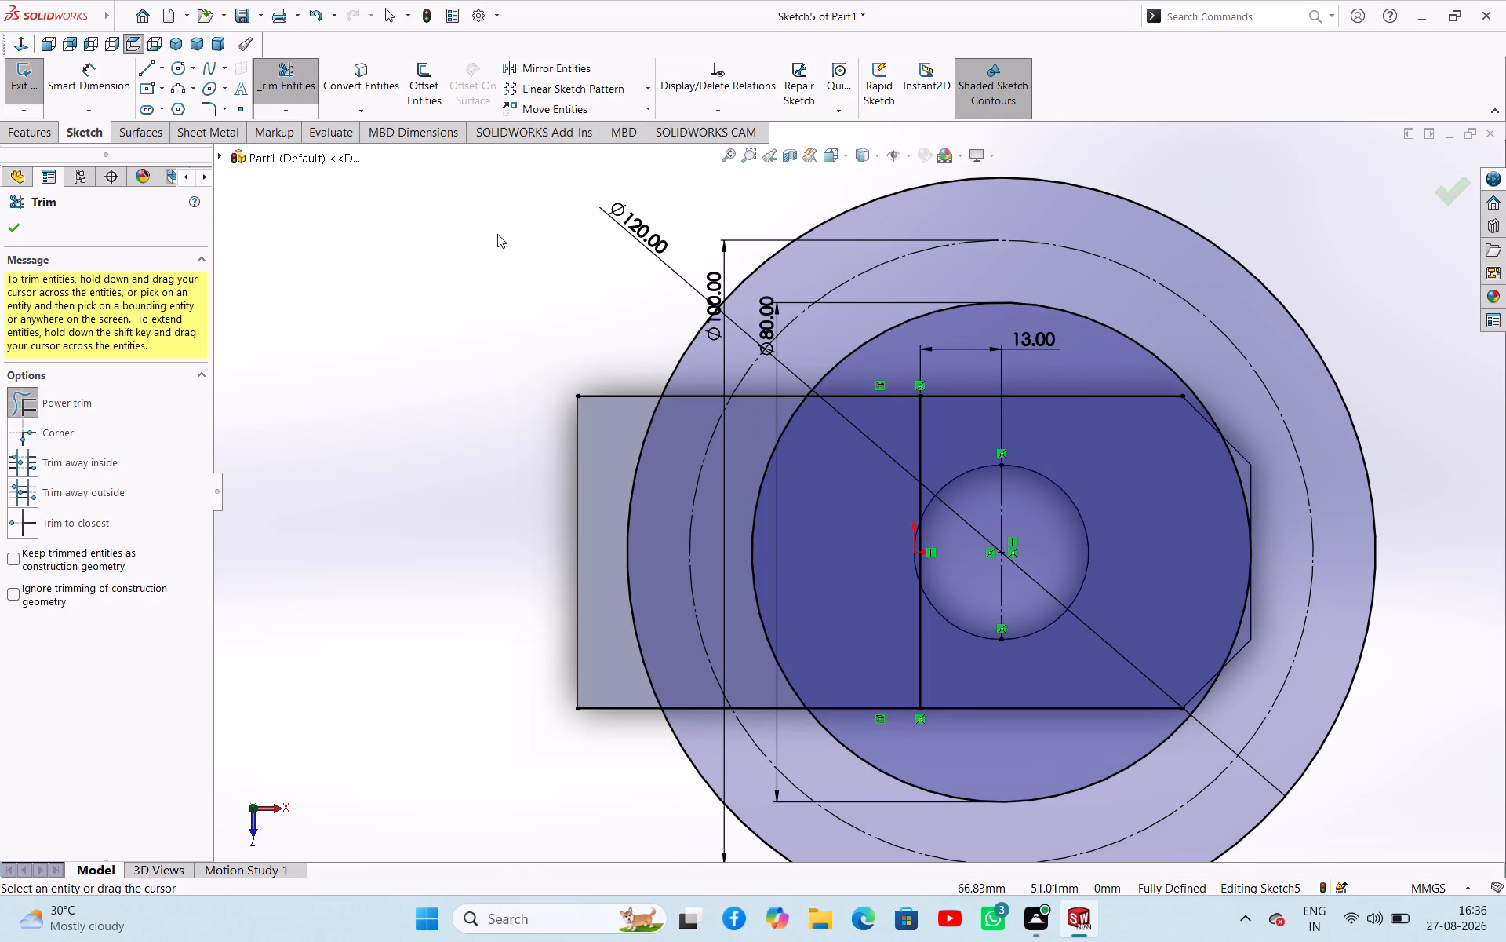
{"action": "left_click_drag", "start_coordinate": [627, 319], "coordinate": [933, 341]}
{"action": "scroll", "coordinate": [878, 693], "scroll_direction": "up", "scroll_amount": 2}
{"action": "scroll", "coordinate": [878, 694], "scroll_direction": "down", "scroll_amount": 3}
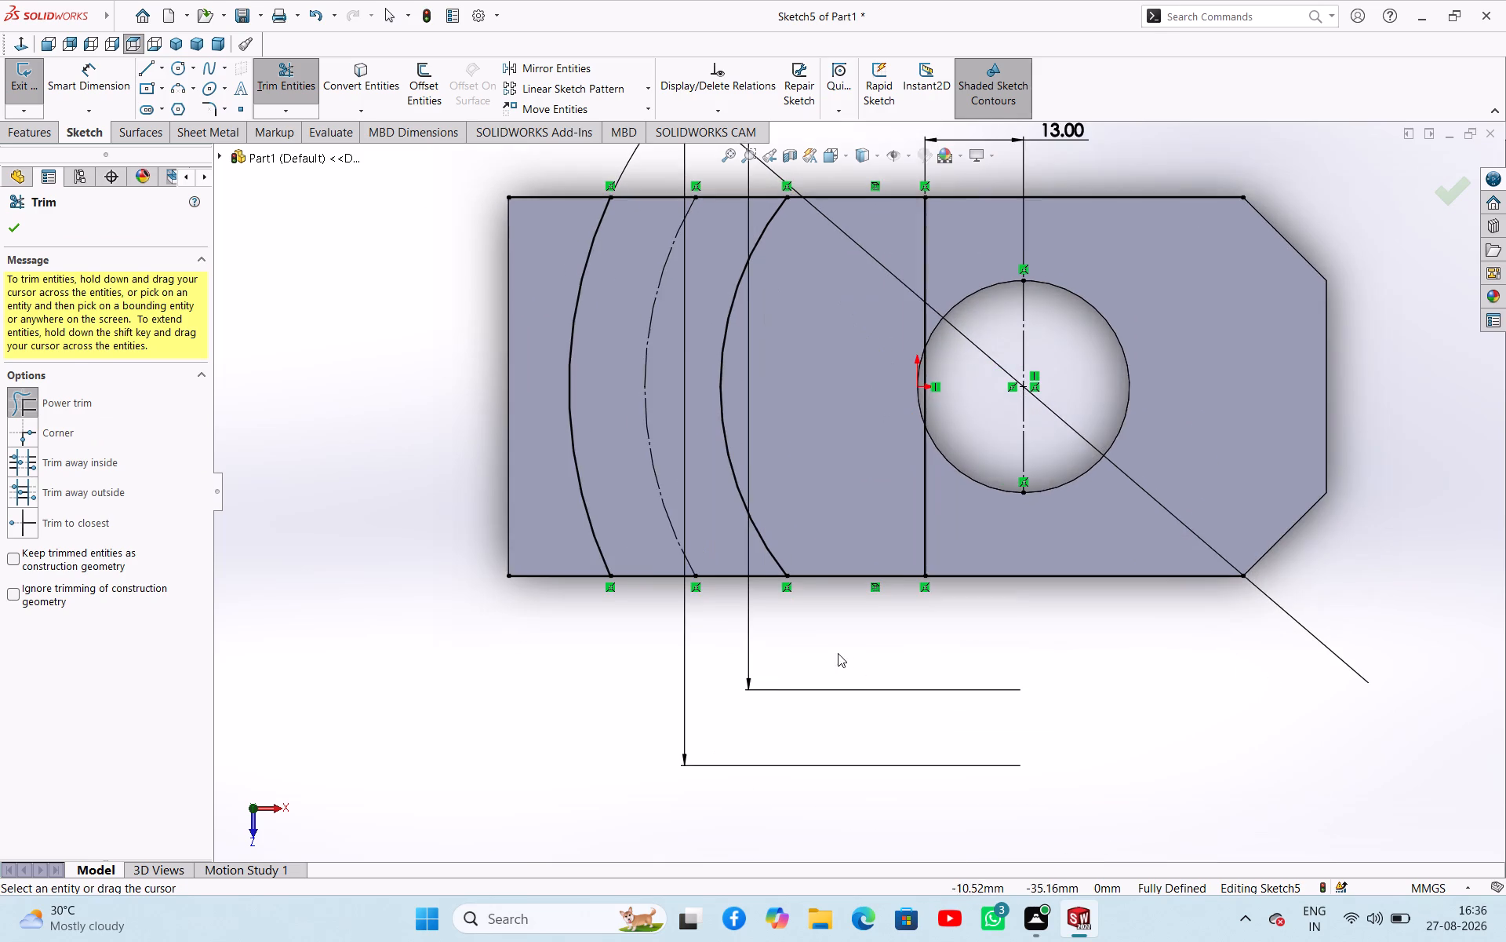
{"action": "scroll", "coordinate": [732, 594], "scroll_direction": "up", "scroll_amount": 2}
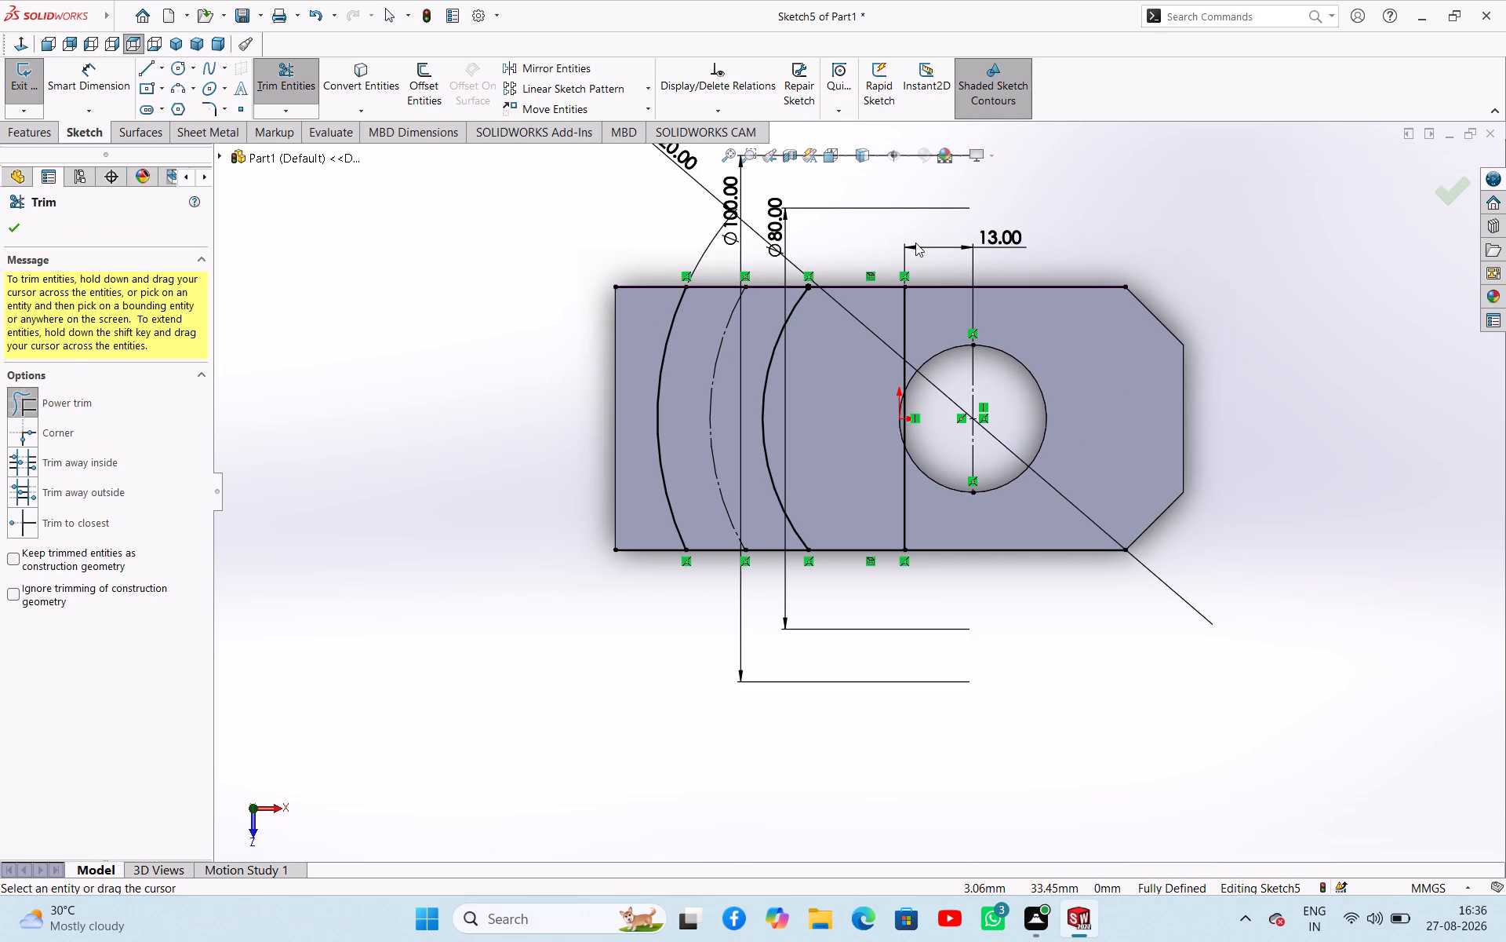
Trim both projected long edges to the span between the 120 mm arc and the straight line at the hole.
{"action": "left_click_drag", "start_coordinate": [934, 265], "coordinate": [933, 297]}
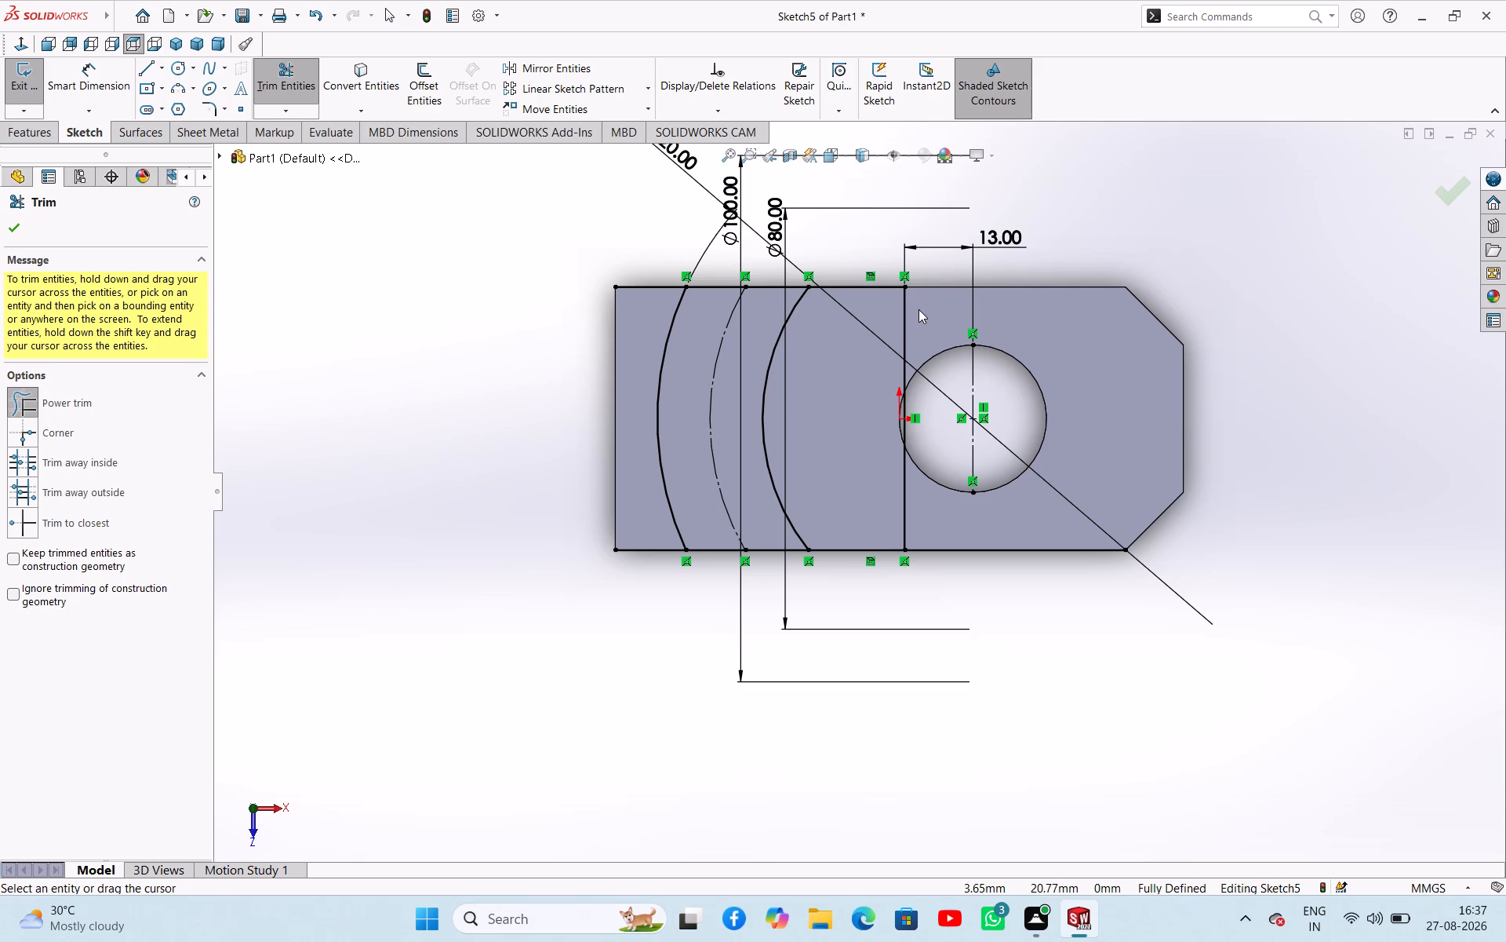
{"action": "left_click_drag", "start_coordinate": [639, 258], "coordinate": [638, 261]}
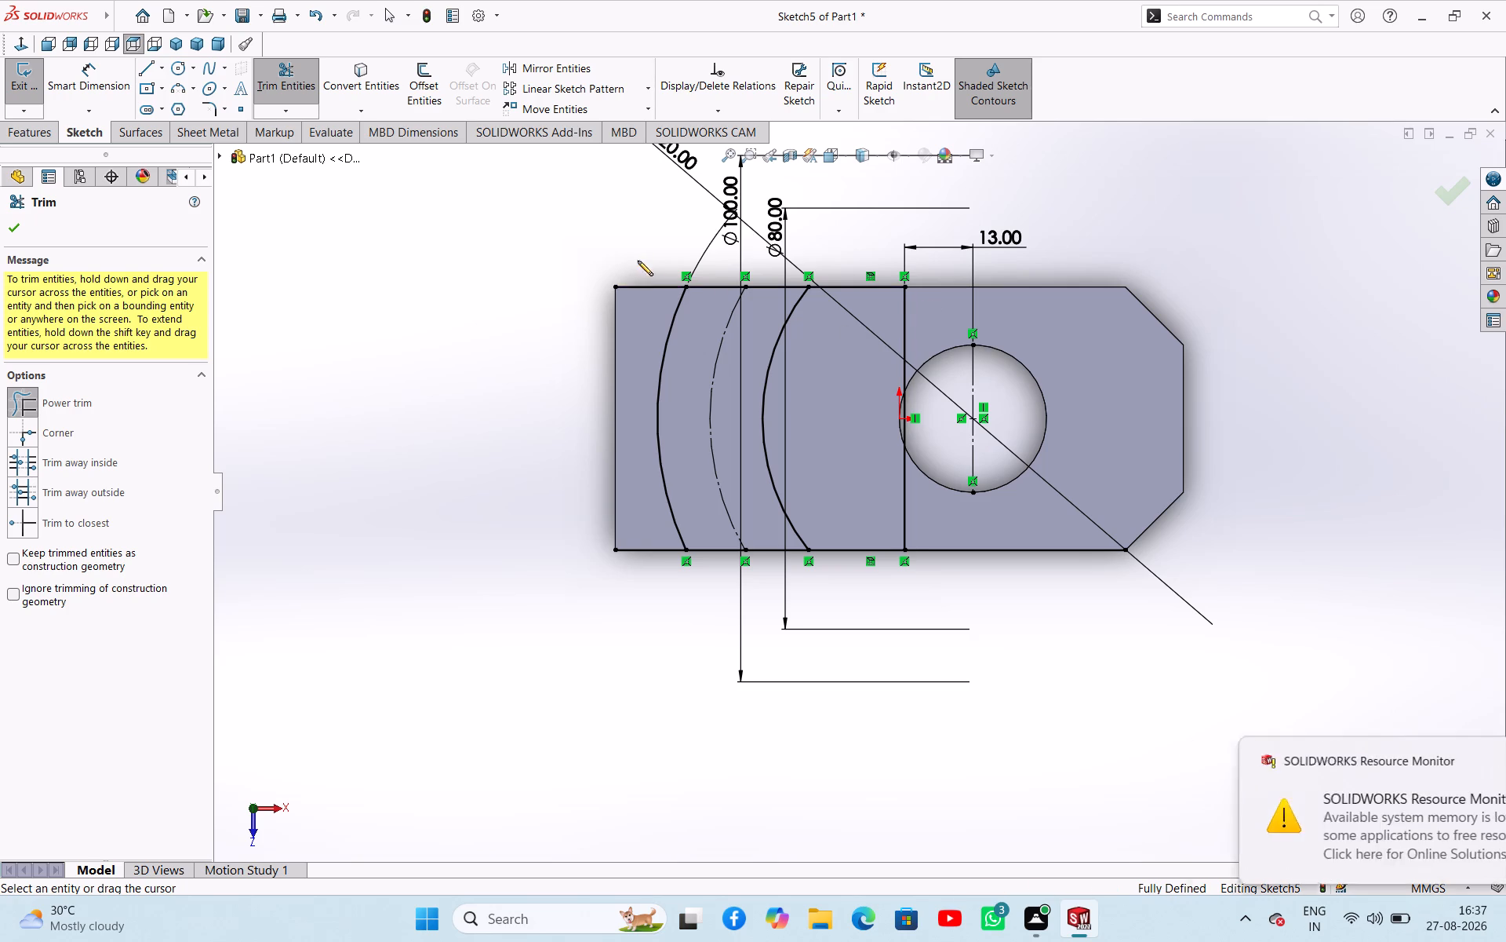
{"action": "left_click_drag", "start_coordinate": [638, 261], "coordinate": [628, 297]}
{"action": "left_click_drag", "start_coordinate": [631, 473], "coordinate": [624, 562]}
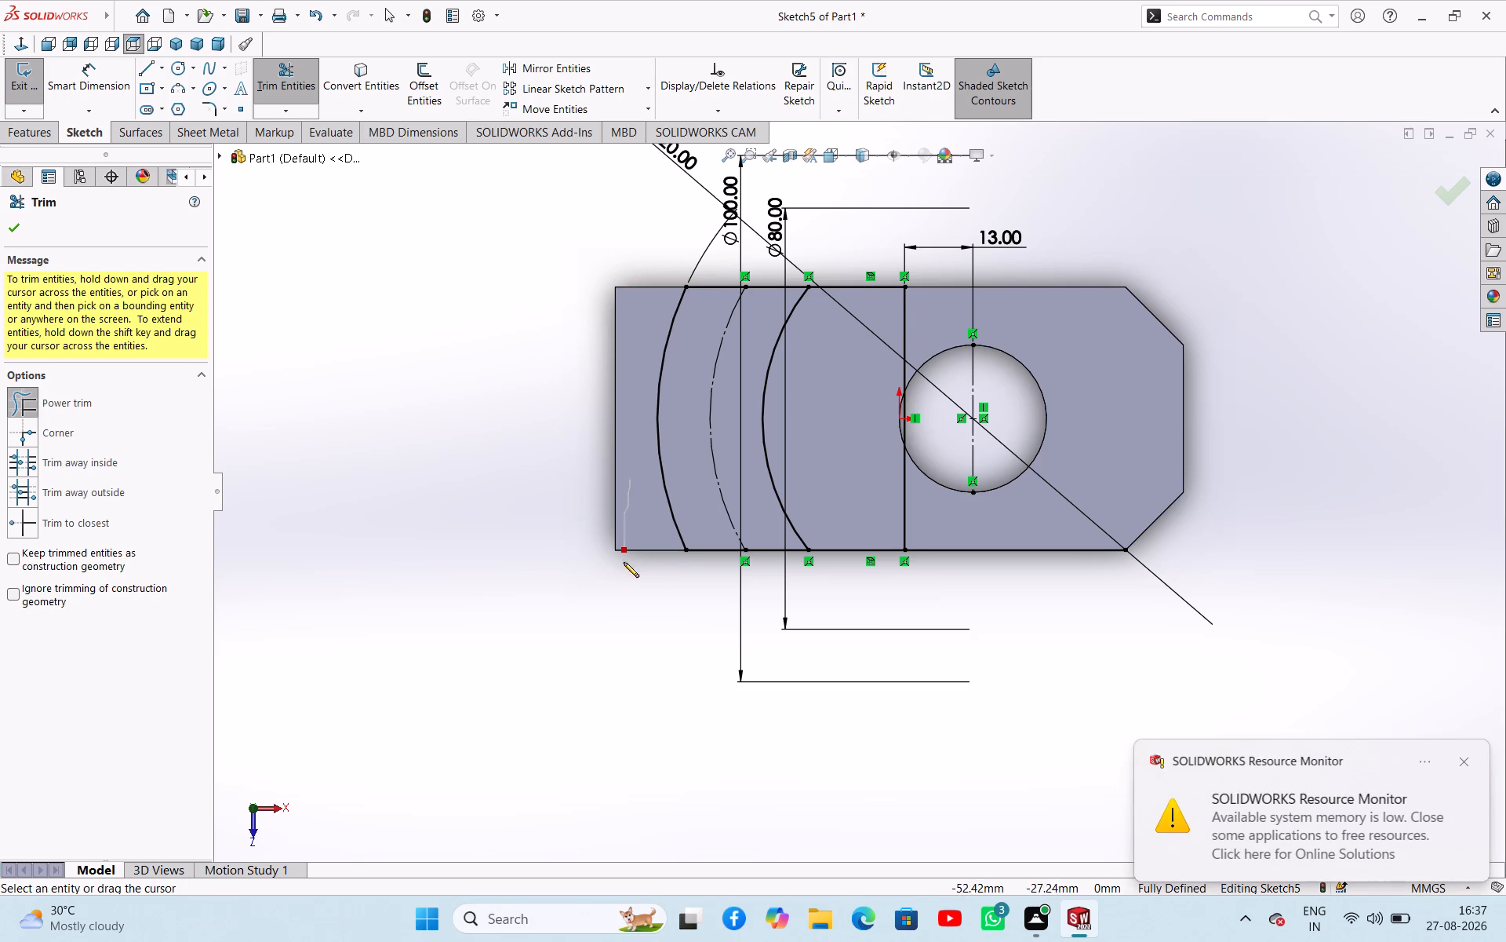
{"action": "left_click_drag", "start_coordinate": [624, 562], "coordinate": [624, 562]}
{"action": "left_click_drag", "start_coordinate": [935, 517], "coordinate": [948, 572]}
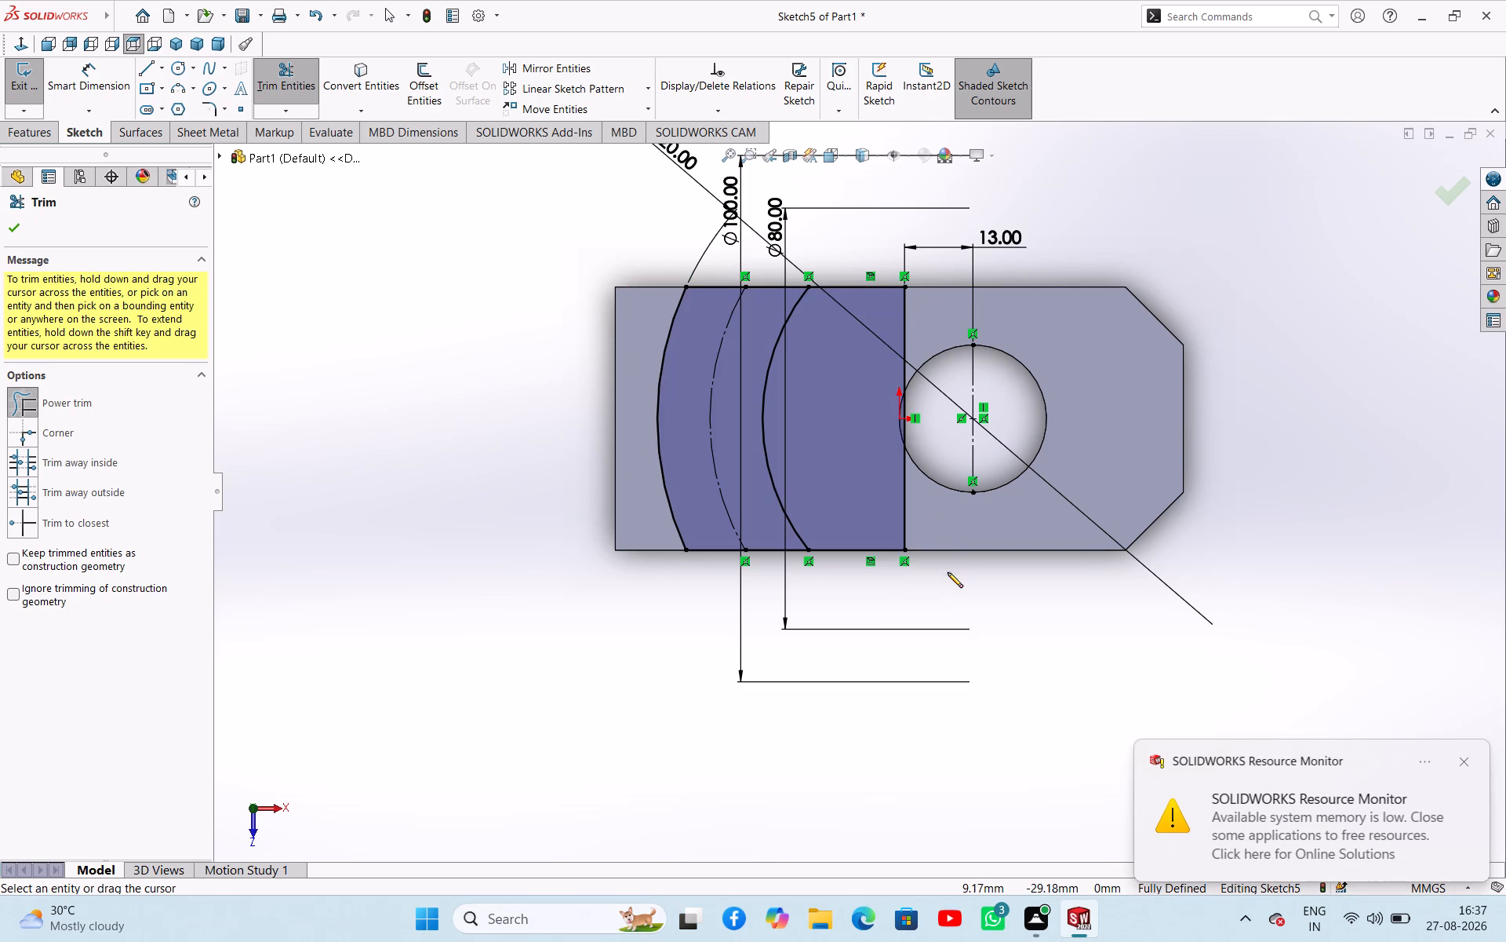
Delete the 120 mm arc and the 100 mm construction arc from the sketch.
{"action": "middle_click_drag", "start_coordinate": [937, 588], "coordinate": [934, 298]}
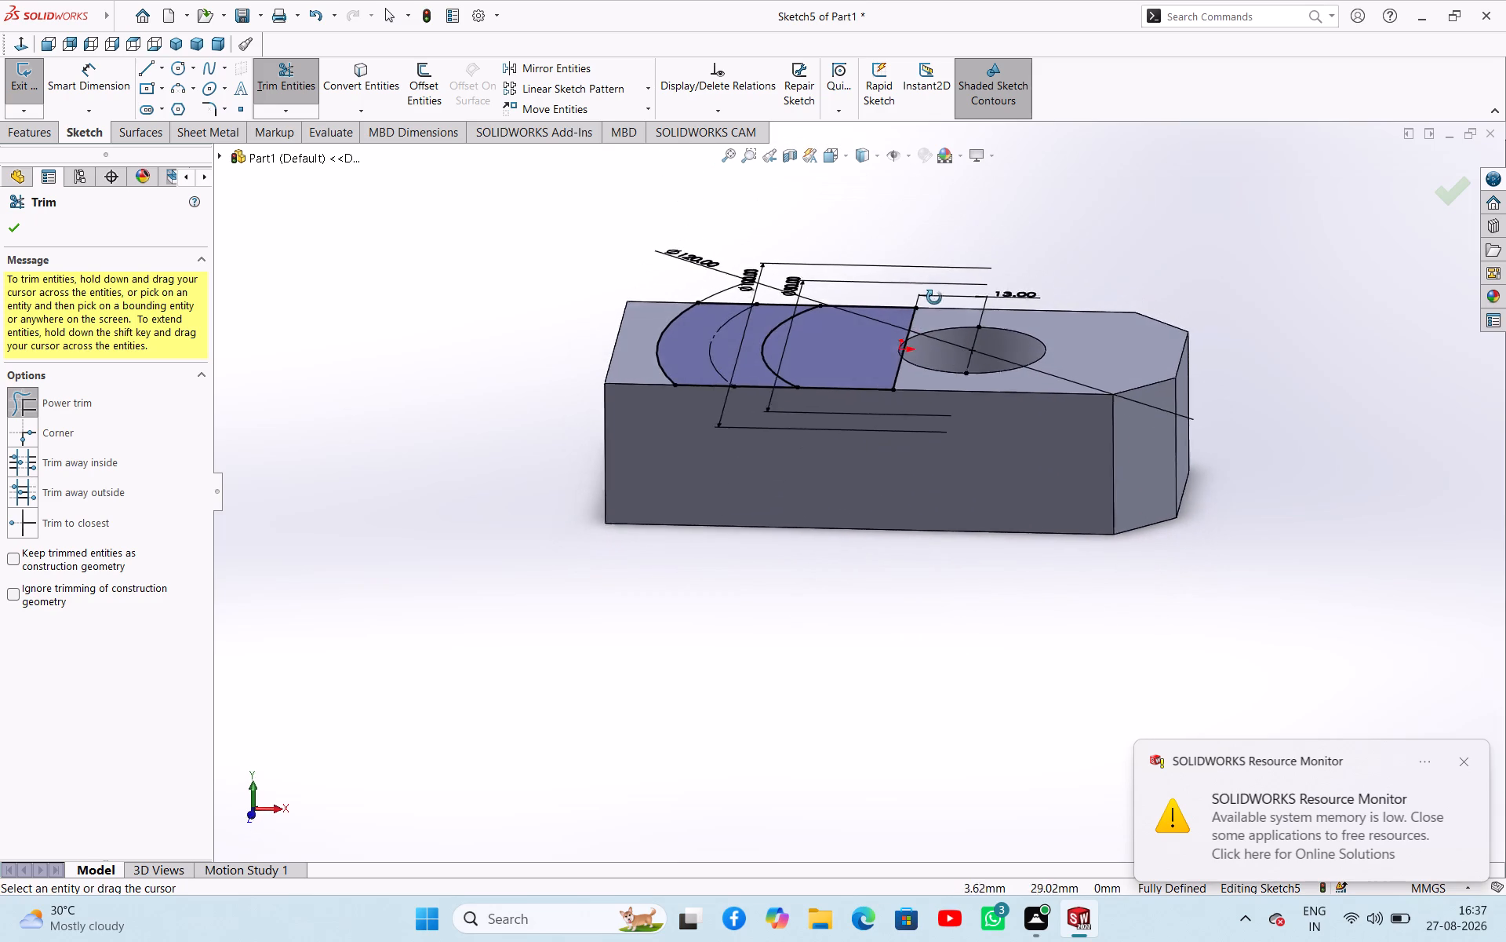
{"action": "middle_click_drag", "start_coordinate": [934, 298], "coordinate": [922, 478]}
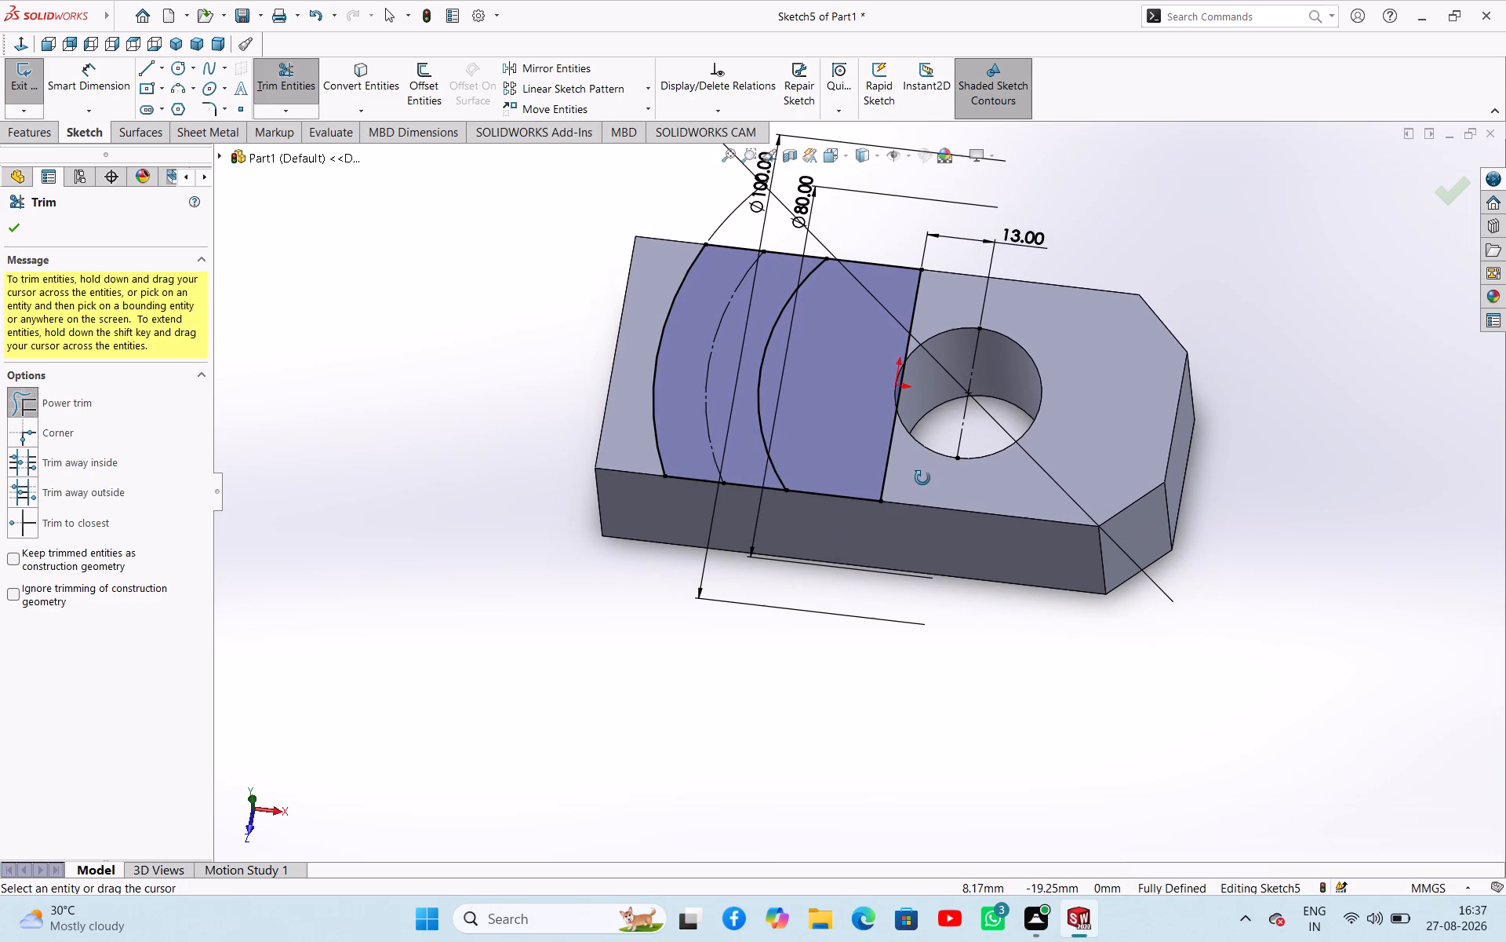
{"action": "middle_click_drag", "start_coordinate": [922, 478], "coordinate": [926, 479]}
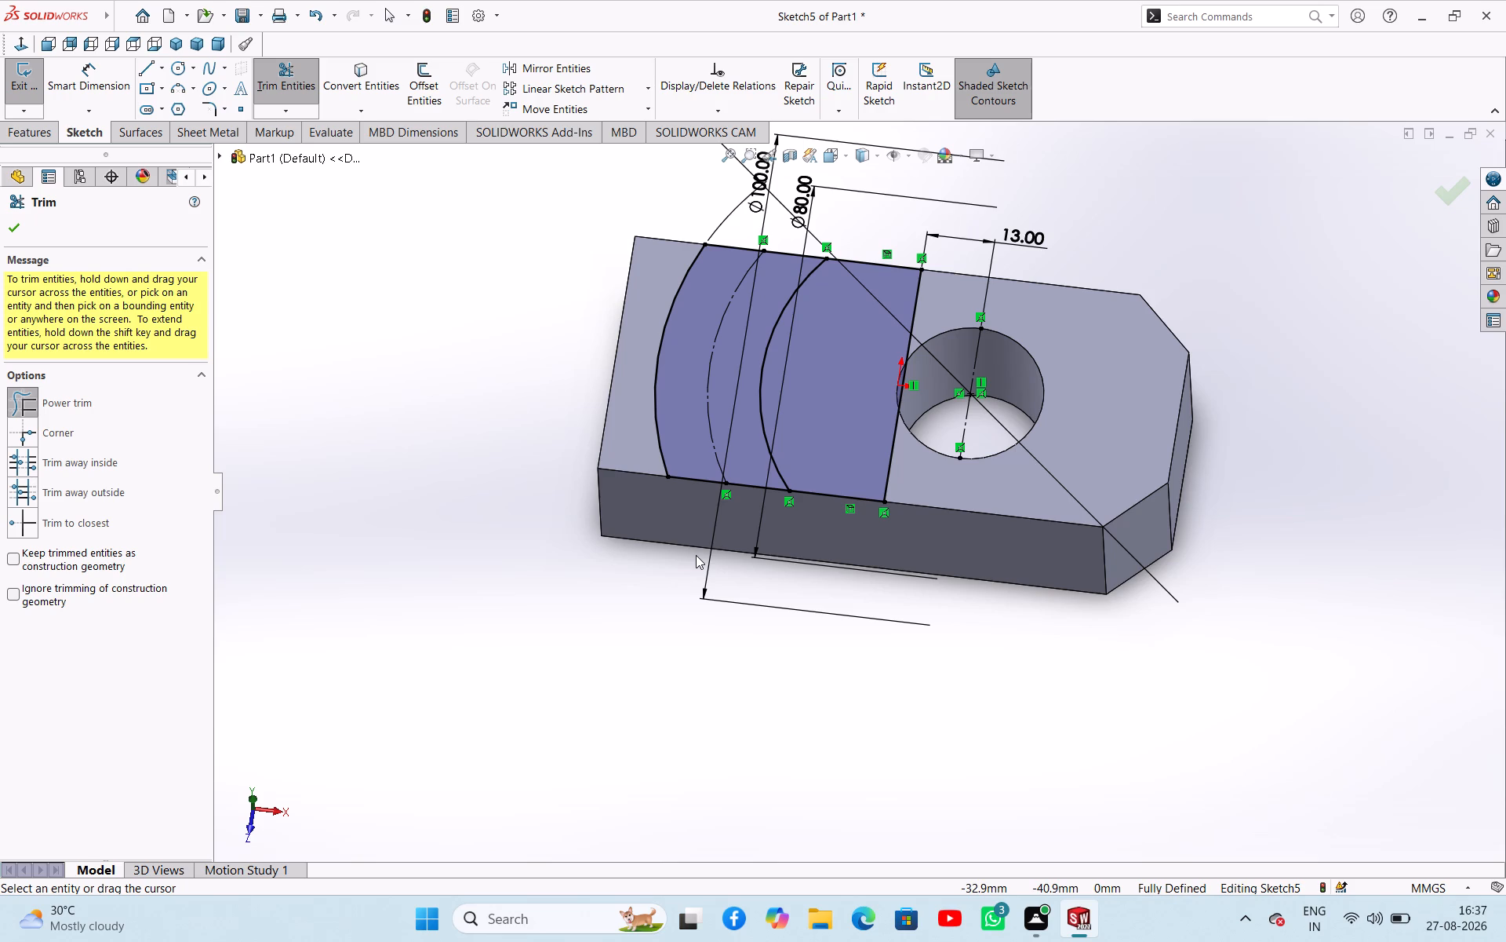
{"action": "left_click", "coordinate": [712, 369]}
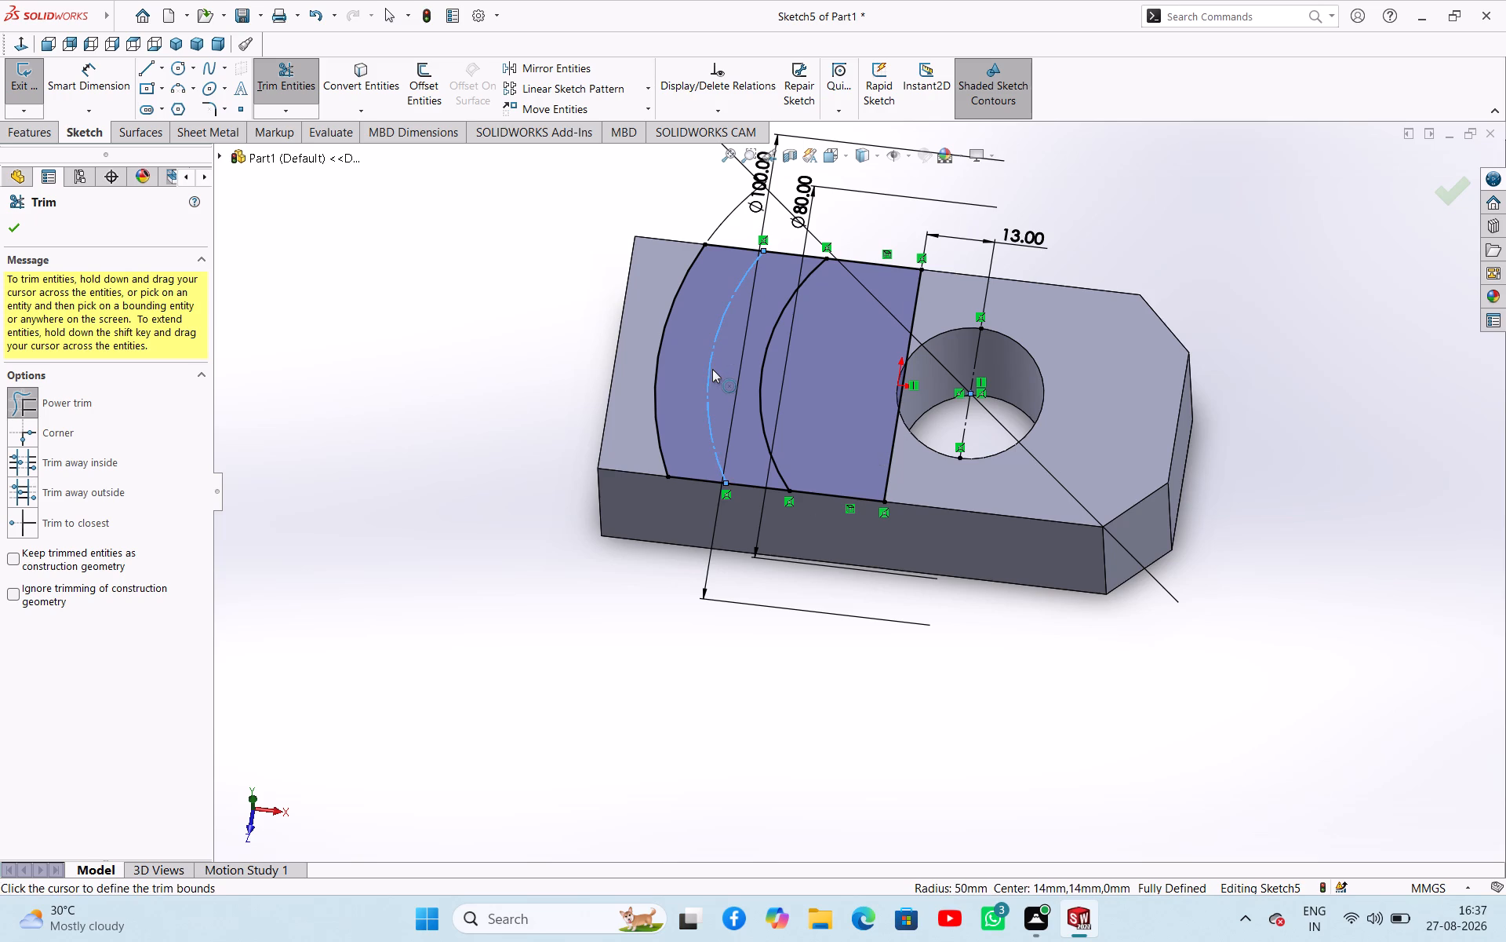
{"action": "key", "text": "Delete"}
{"action": "left_click", "coordinate": [507, 314]}
{"action": "left_click", "coordinate": [10, 228]}
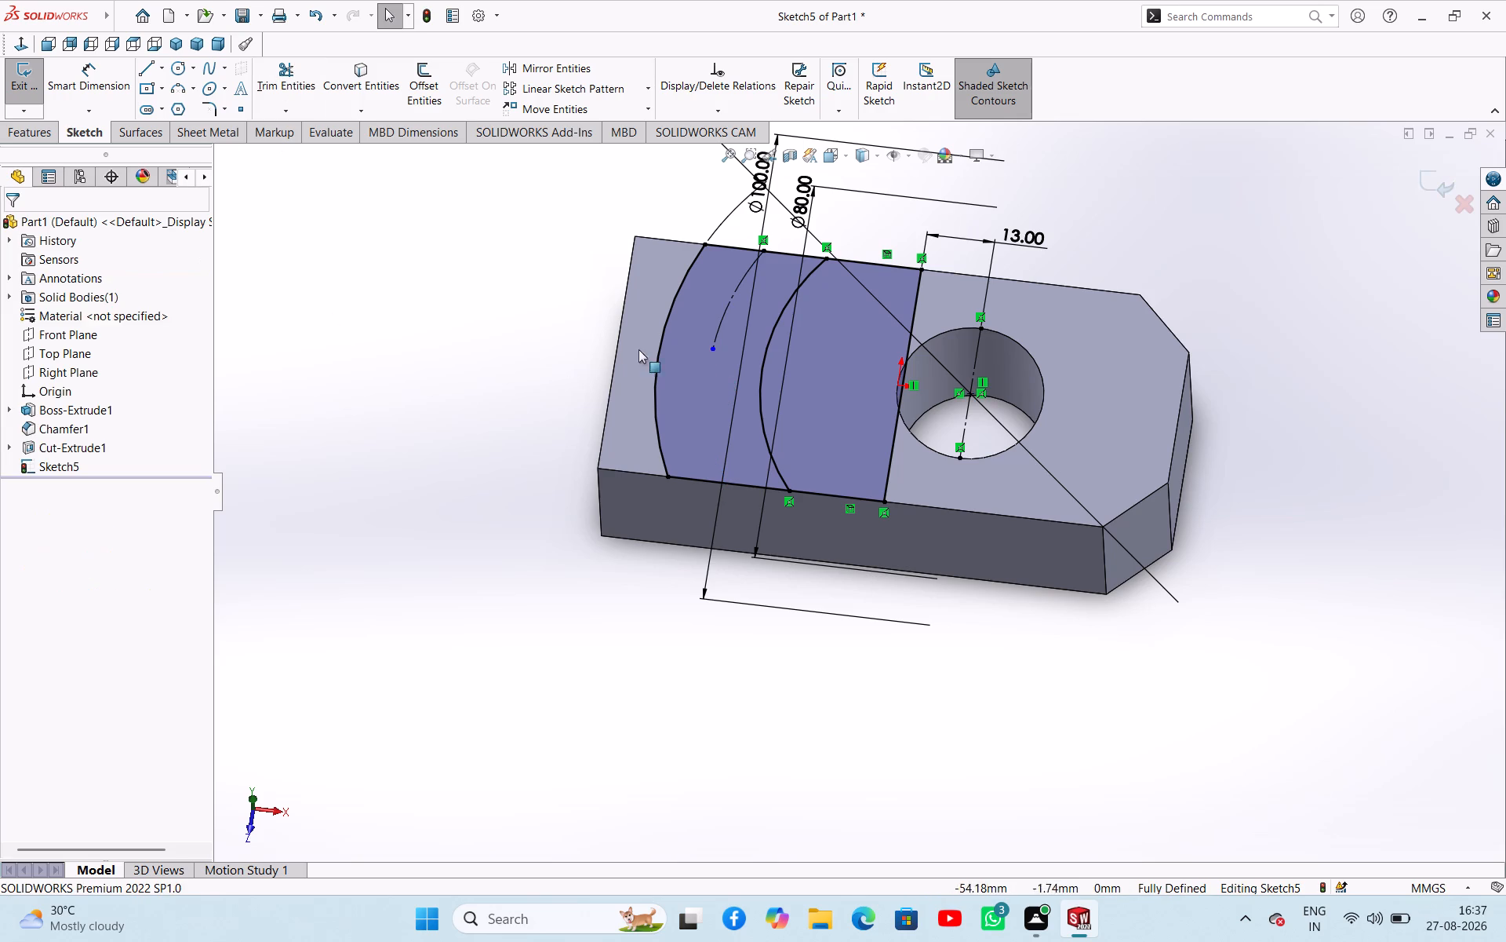
{"action": "left_click", "coordinate": [673, 298]}
{"action": "key", "text": "Delete"}
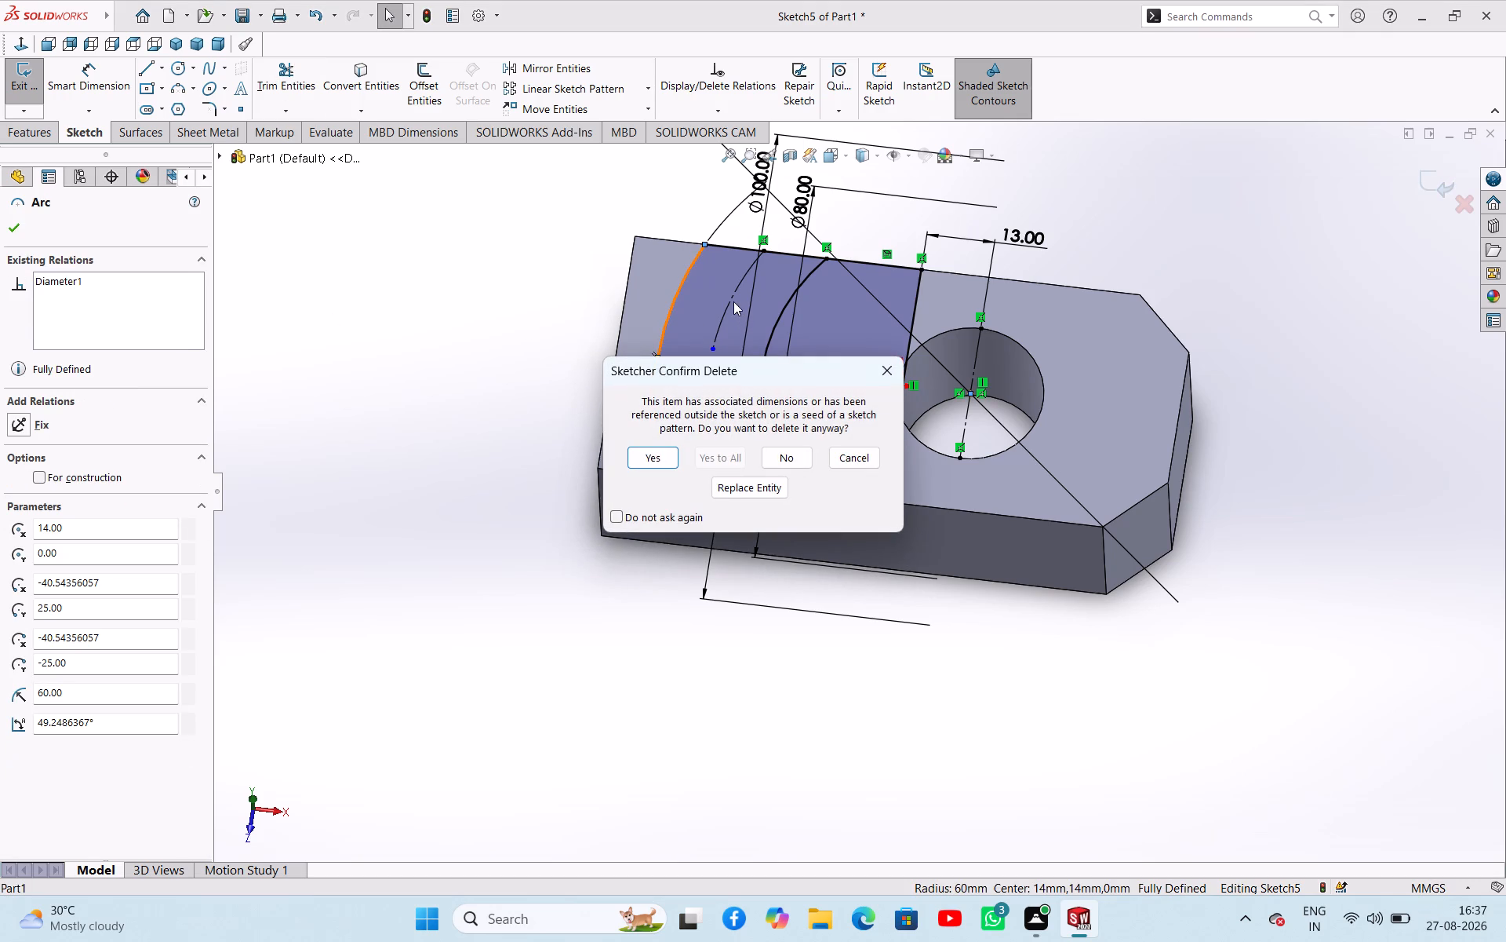
{"action": "left_click", "coordinate": [658, 458]}
{"action": "left_click", "coordinate": [716, 322]}
{"action": "key", "text": "Delete"}
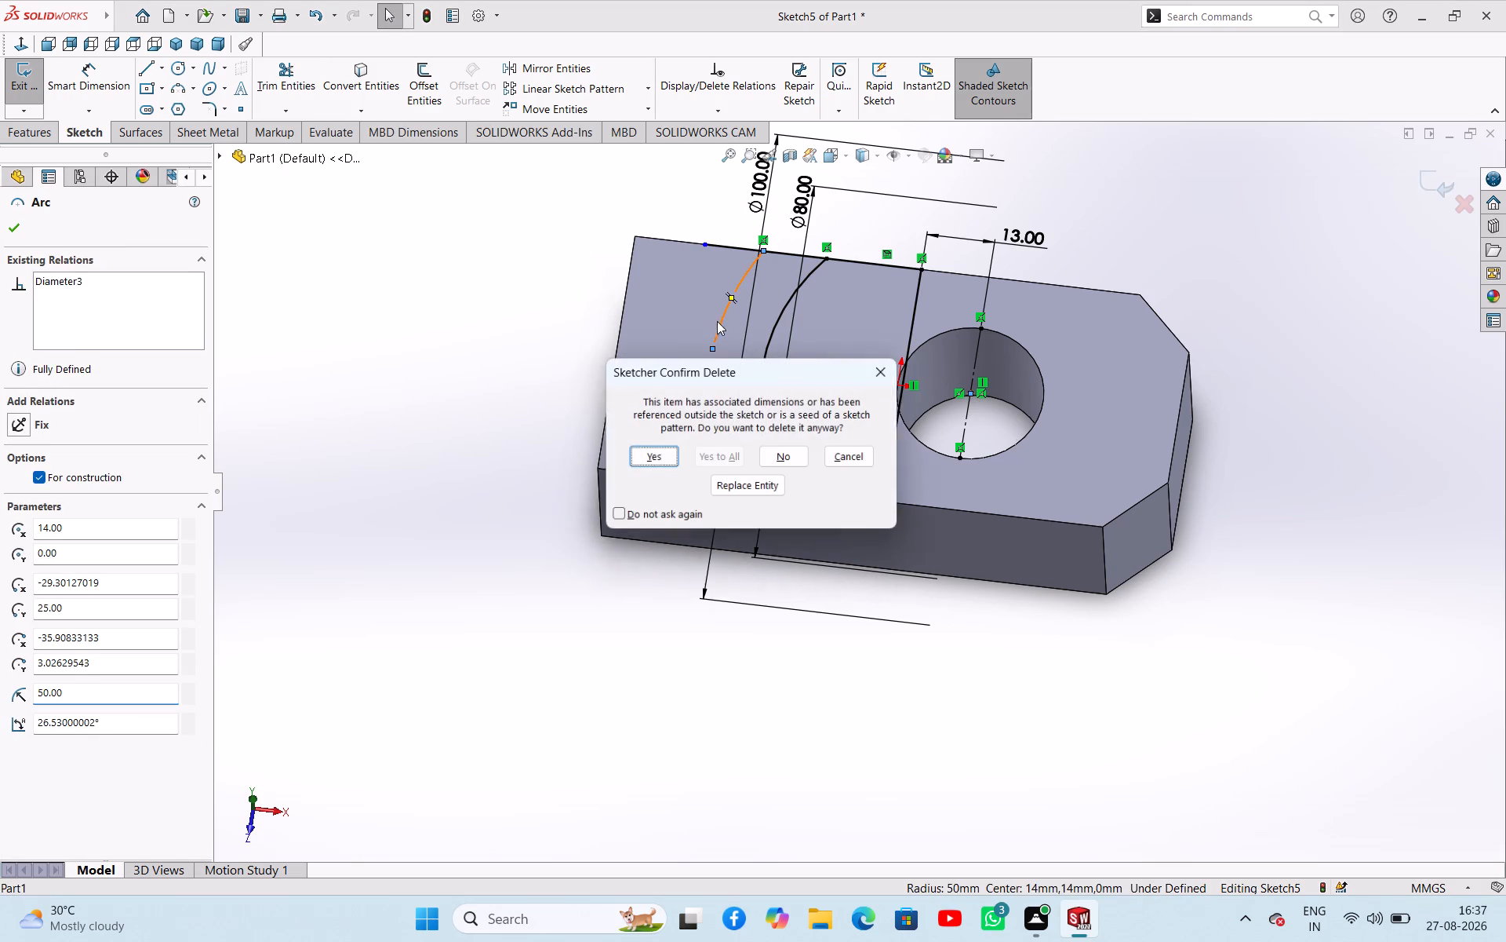
{"action": "left_click", "coordinate": [657, 454]}
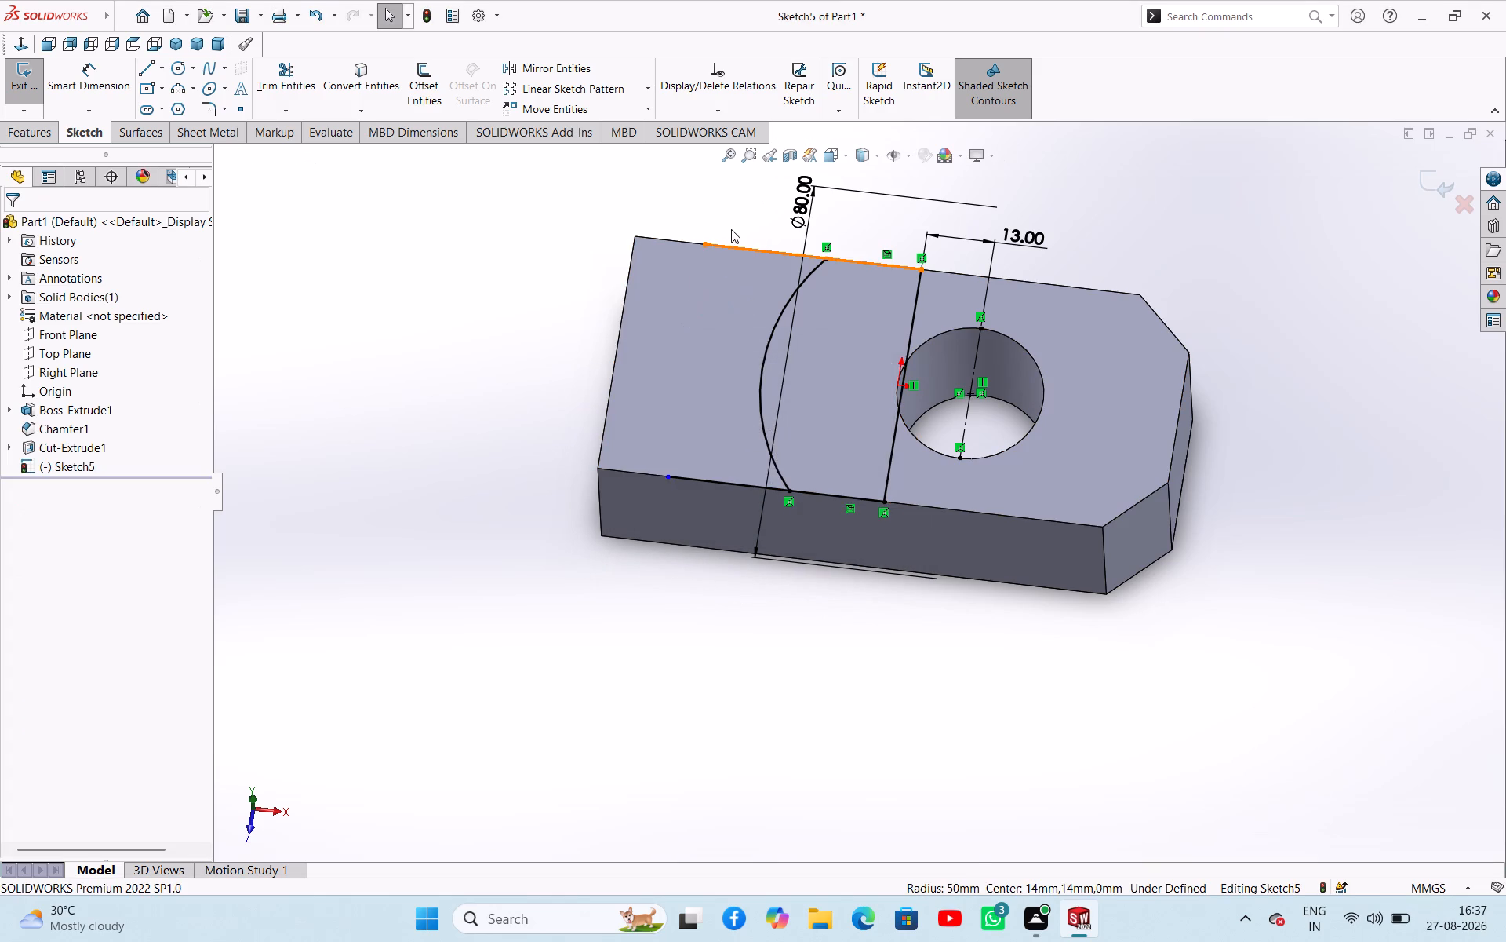
Trim the projected edge segments beyond the 80 mm arc, leaving a closed profile between the arc and the straight line.
{"action": "left_click", "coordinate": [300, 94]}
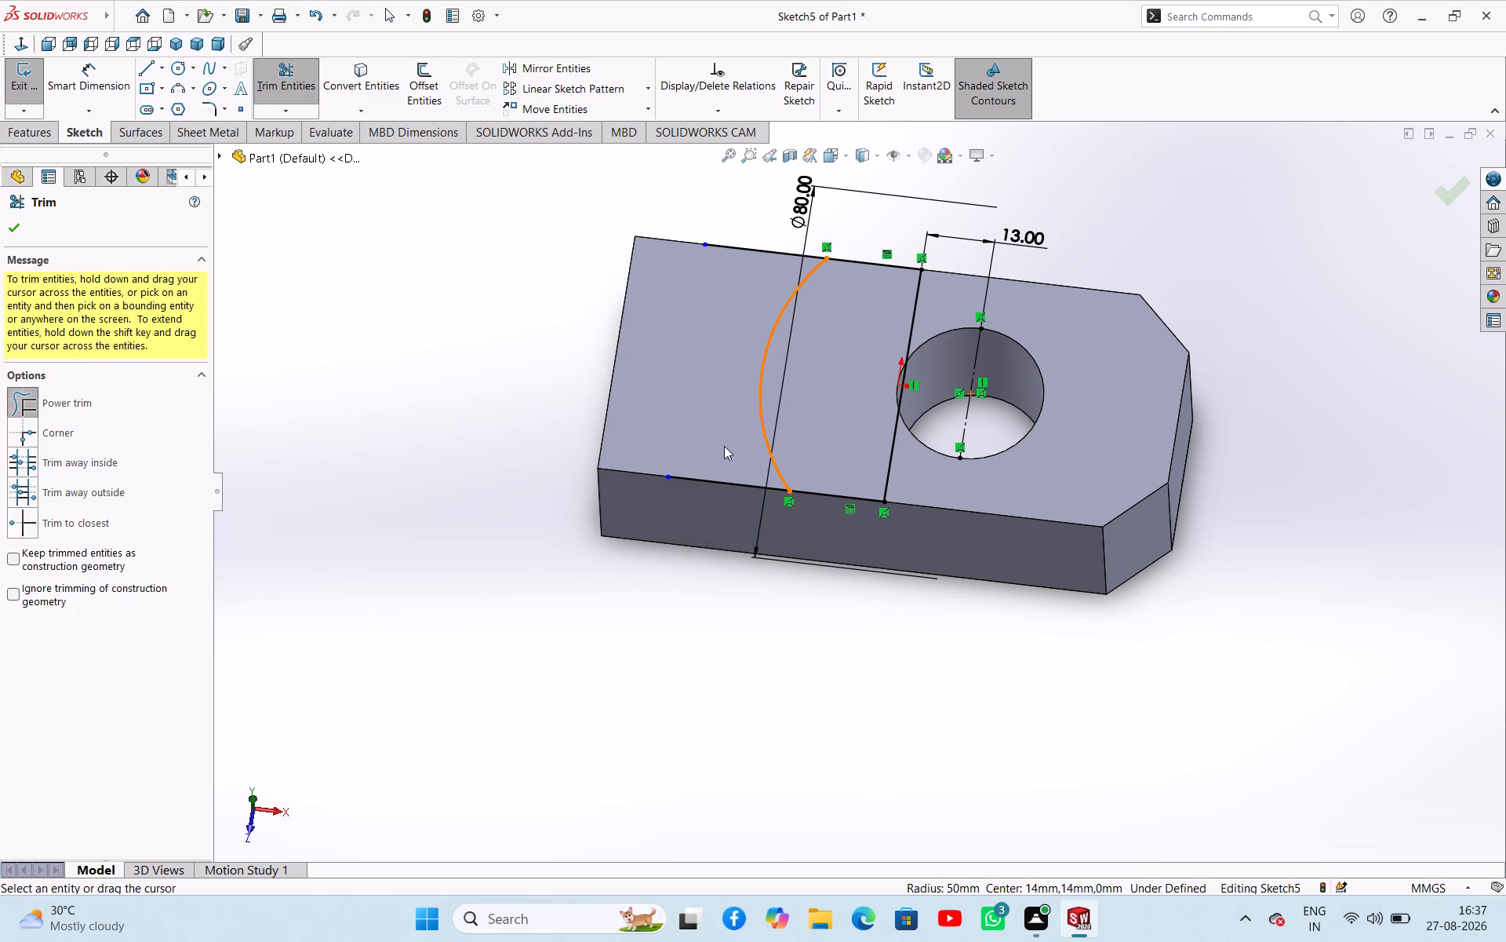
{"action": "left_click_drag", "start_coordinate": [721, 447], "coordinate": [710, 493]}
{"action": "left_click_drag", "start_coordinate": [735, 201], "coordinate": [722, 248]}
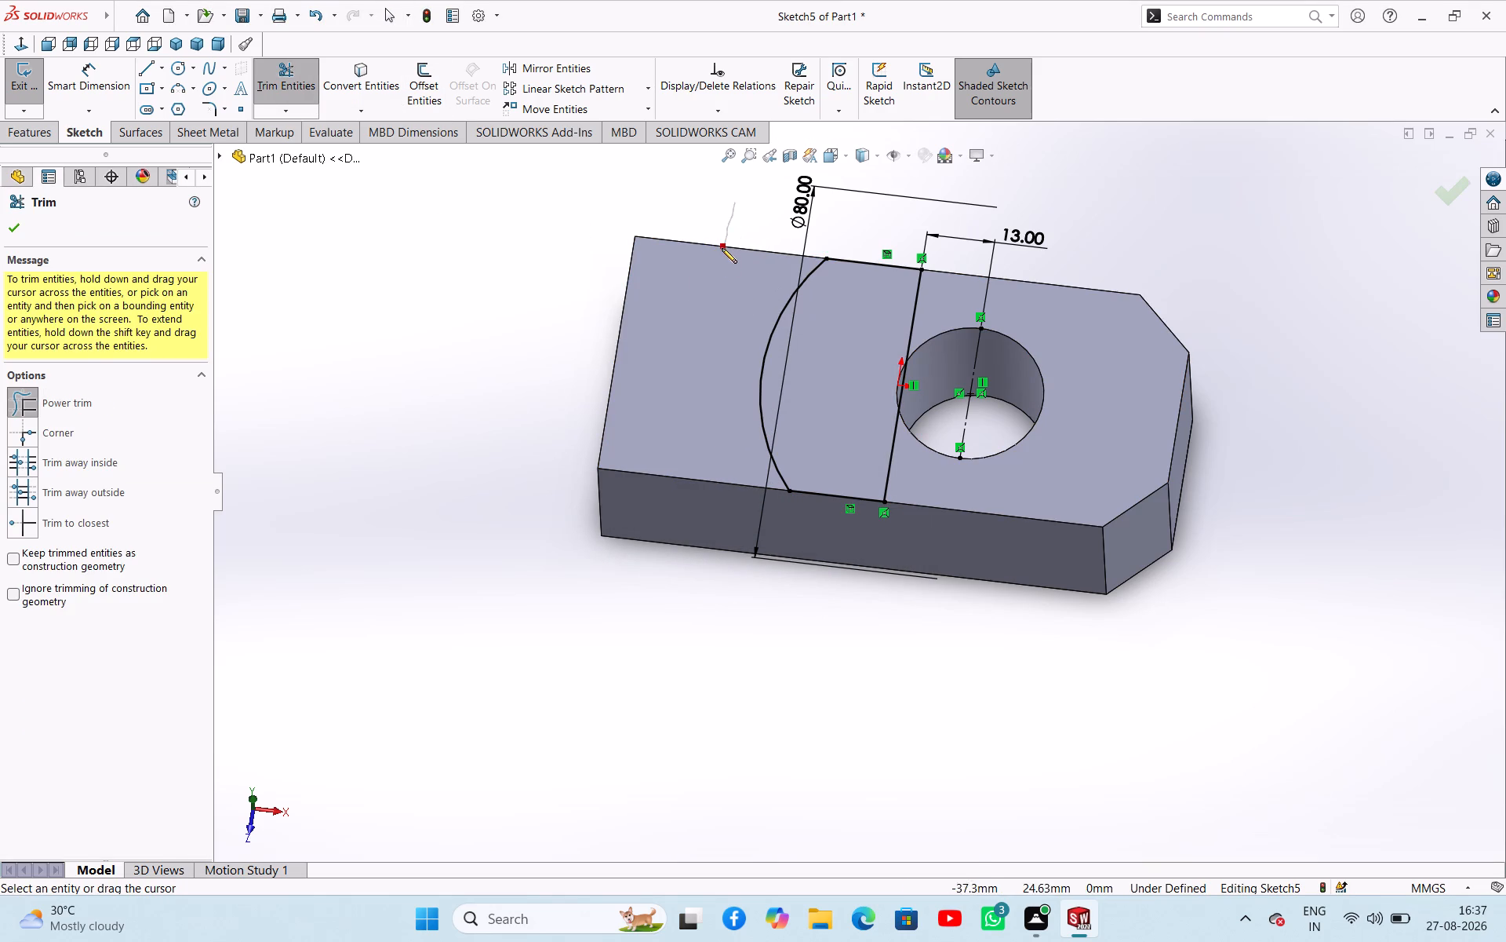
{"action": "left_click_drag", "start_coordinate": [722, 248], "coordinate": [722, 266]}
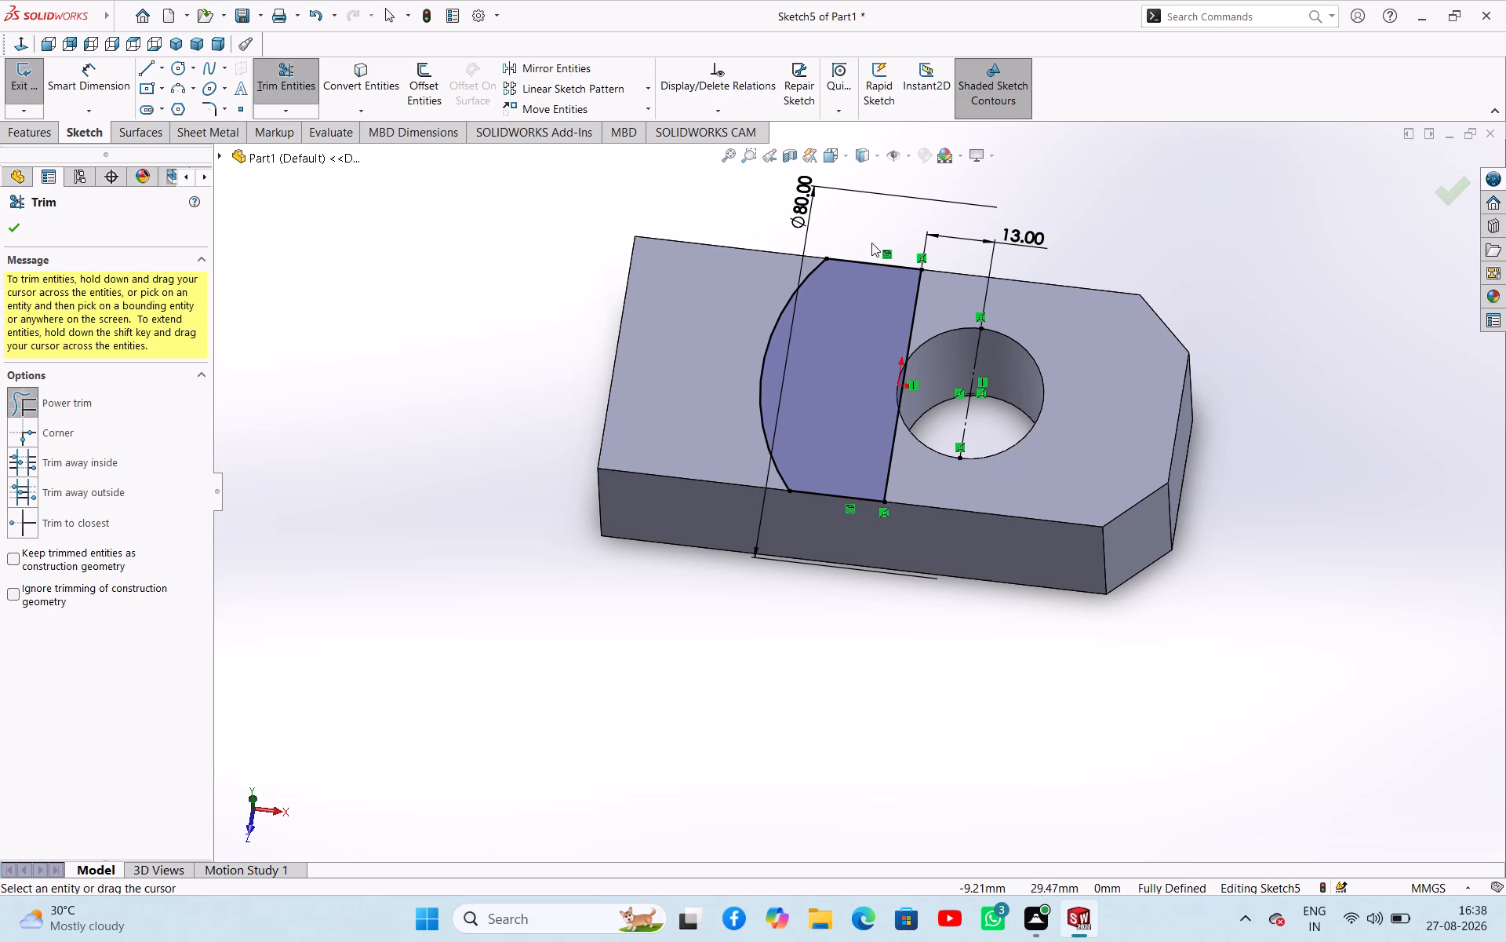
Trim away both projected edge segments and the 80 mm arc, leaving only the straight line and centerline at the hole.
{"action": "left_click_drag", "start_coordinate": [875, 236], "coordinate": [853, 289]}
{"action": "left_click_drag", "start_coordinate": [853, 425], "coordinate": [839, 514]}
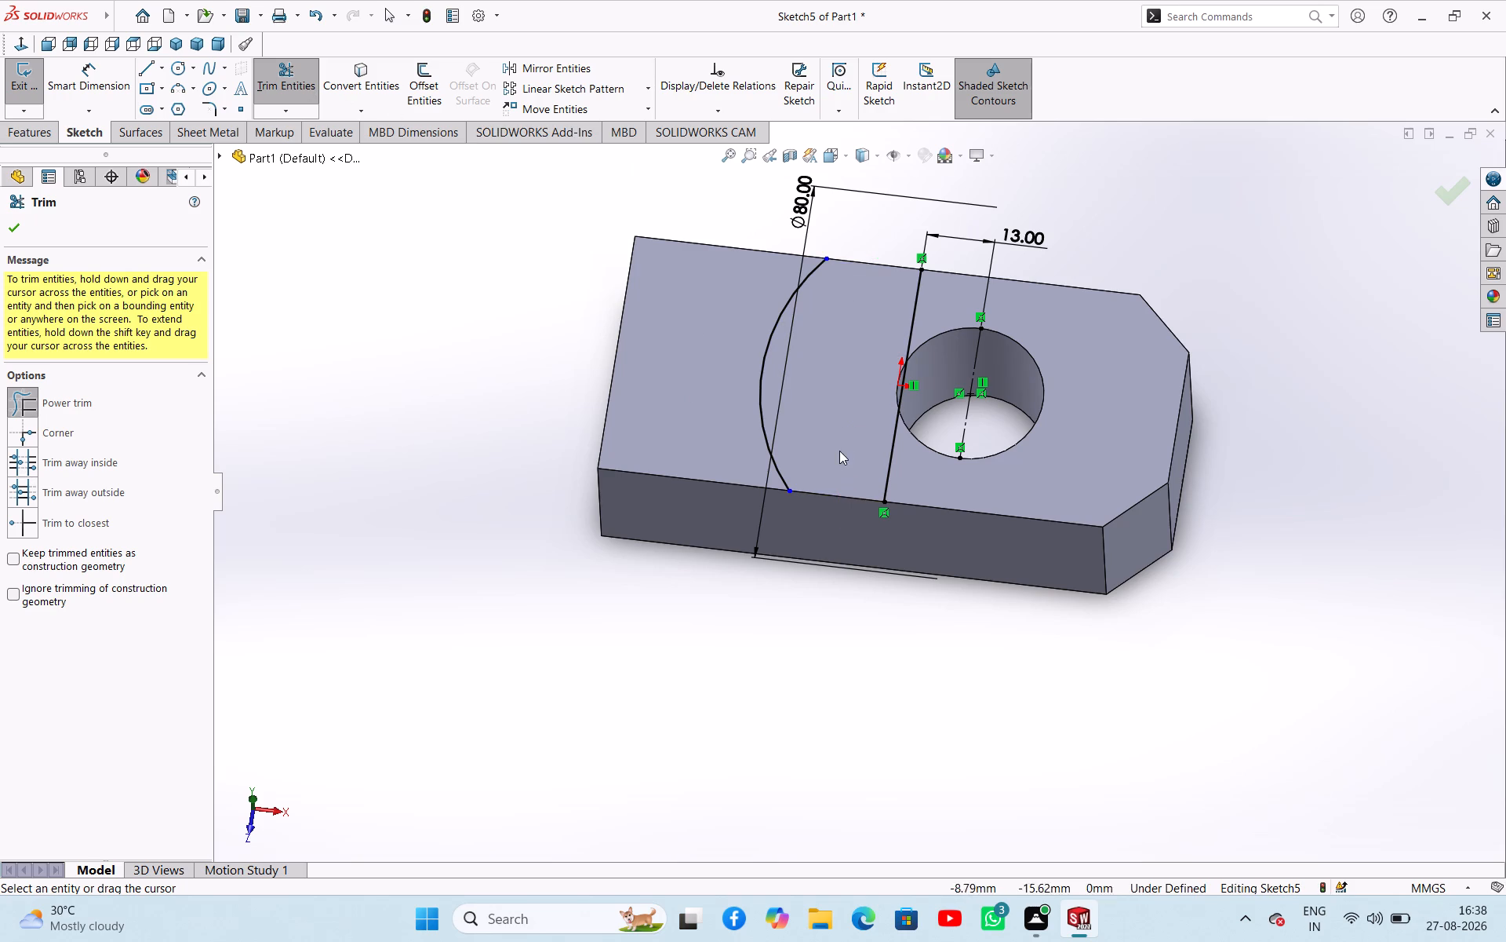
{"action": "left_click_drag", "start_coordinate": [836, 441], "coordinate": [756, 422]}
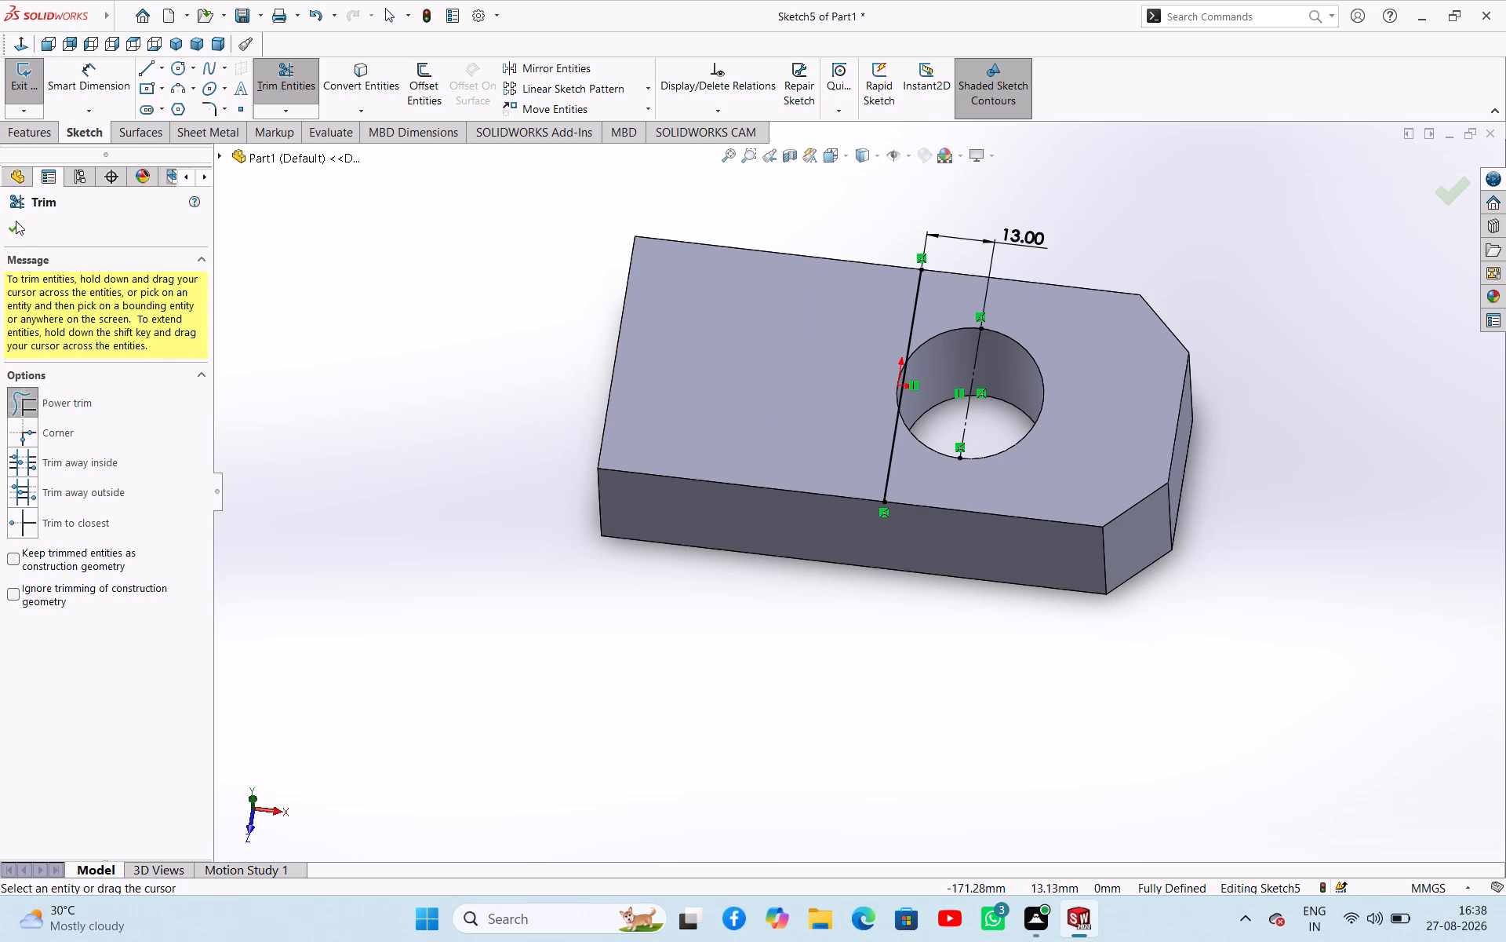
{"action": "left_click", "coordinate": [16, 221]}
{"action": "left_click", "coordinate": [11, 227]}
{"action": "left_click", "coordinate": [488, 322]}
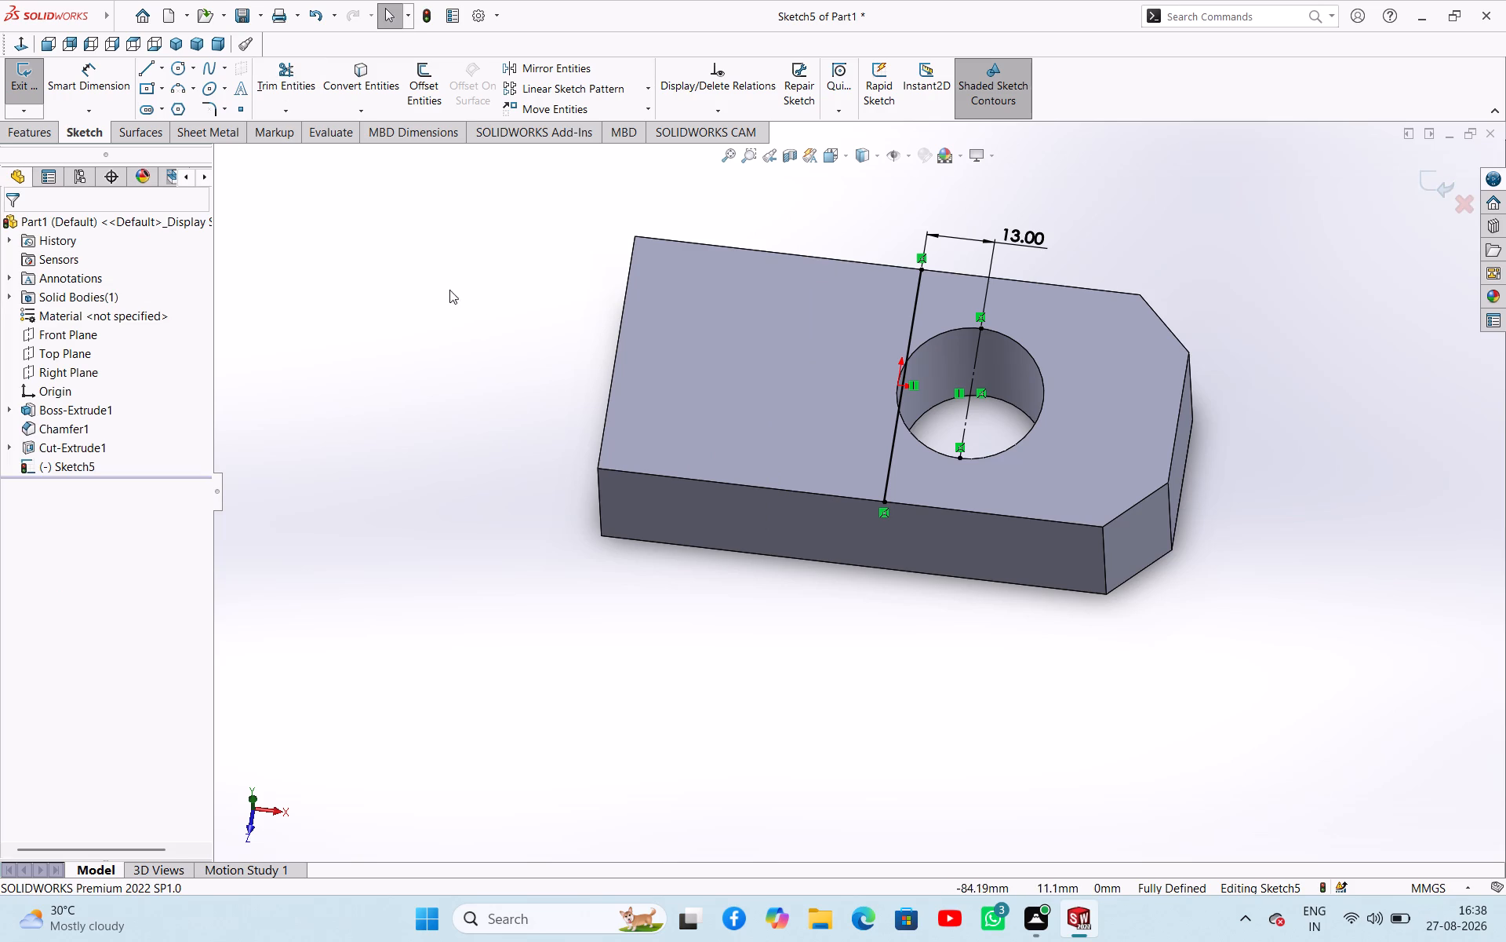
Sketch connected lines along the 42 mm side edges, both chamfers and the 28 mm end edge, closing the profile around the hole.
{"action": "left_click", "coordinate": [255, 802]}
{"action": "scroll", "coordinate": [1045, 367], "scroll_direction": "down", "scroll_amount": 1}
{"action": "scroll", "coordinate": [1045, 367], "scroll_direction": "up", "scroll_amount": 1}
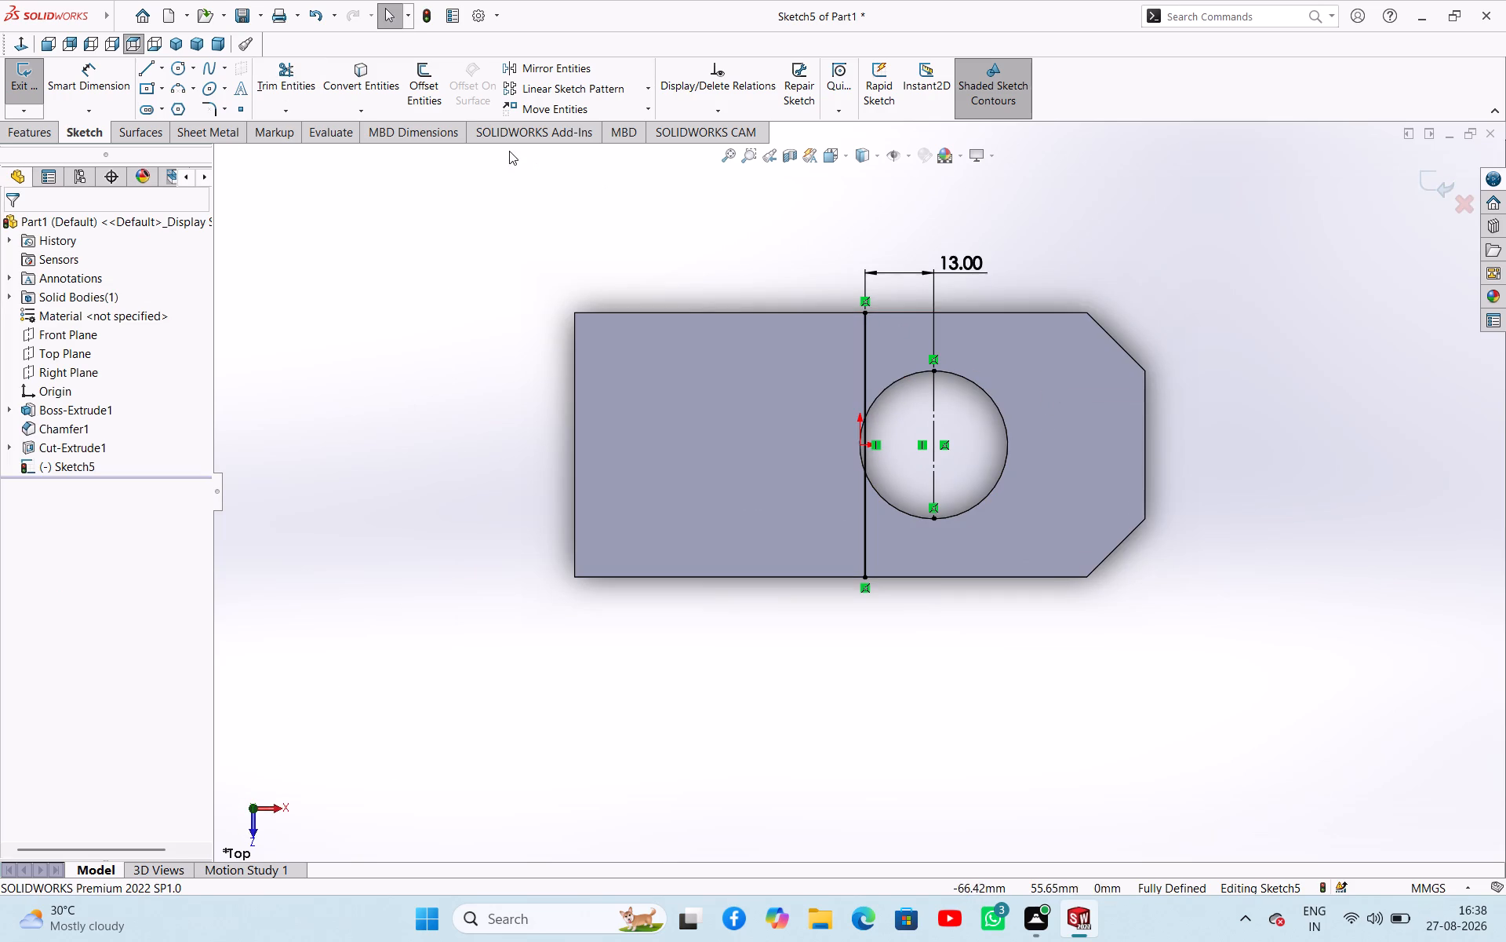
{"action": "left_click", "coordinate": [151, 75]}
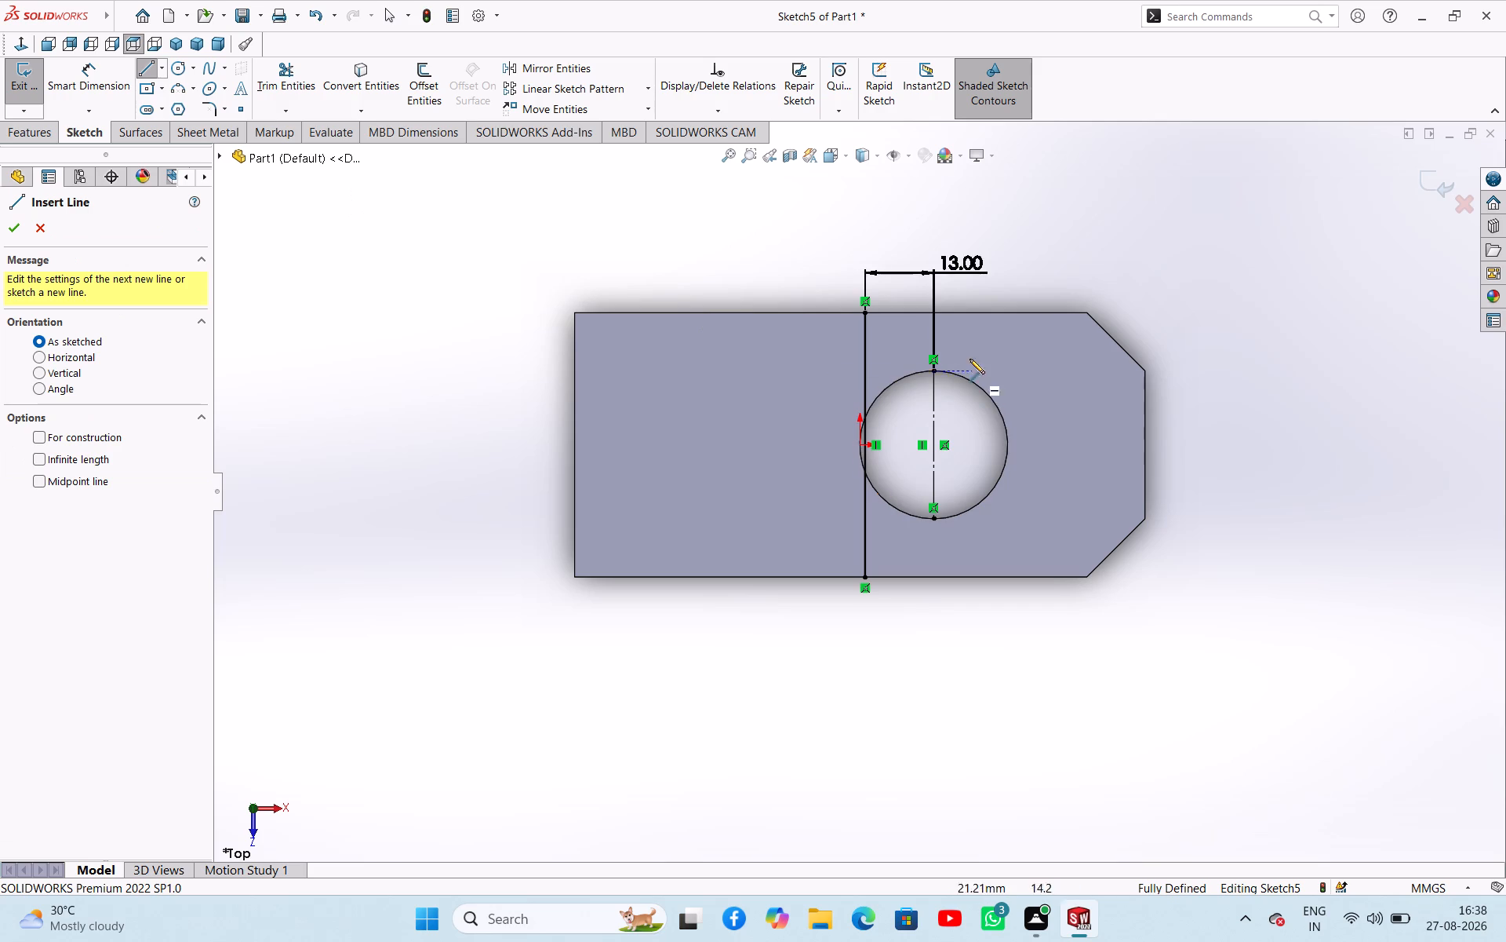
{"action": "left_click", "coordinate": [868, 316]}
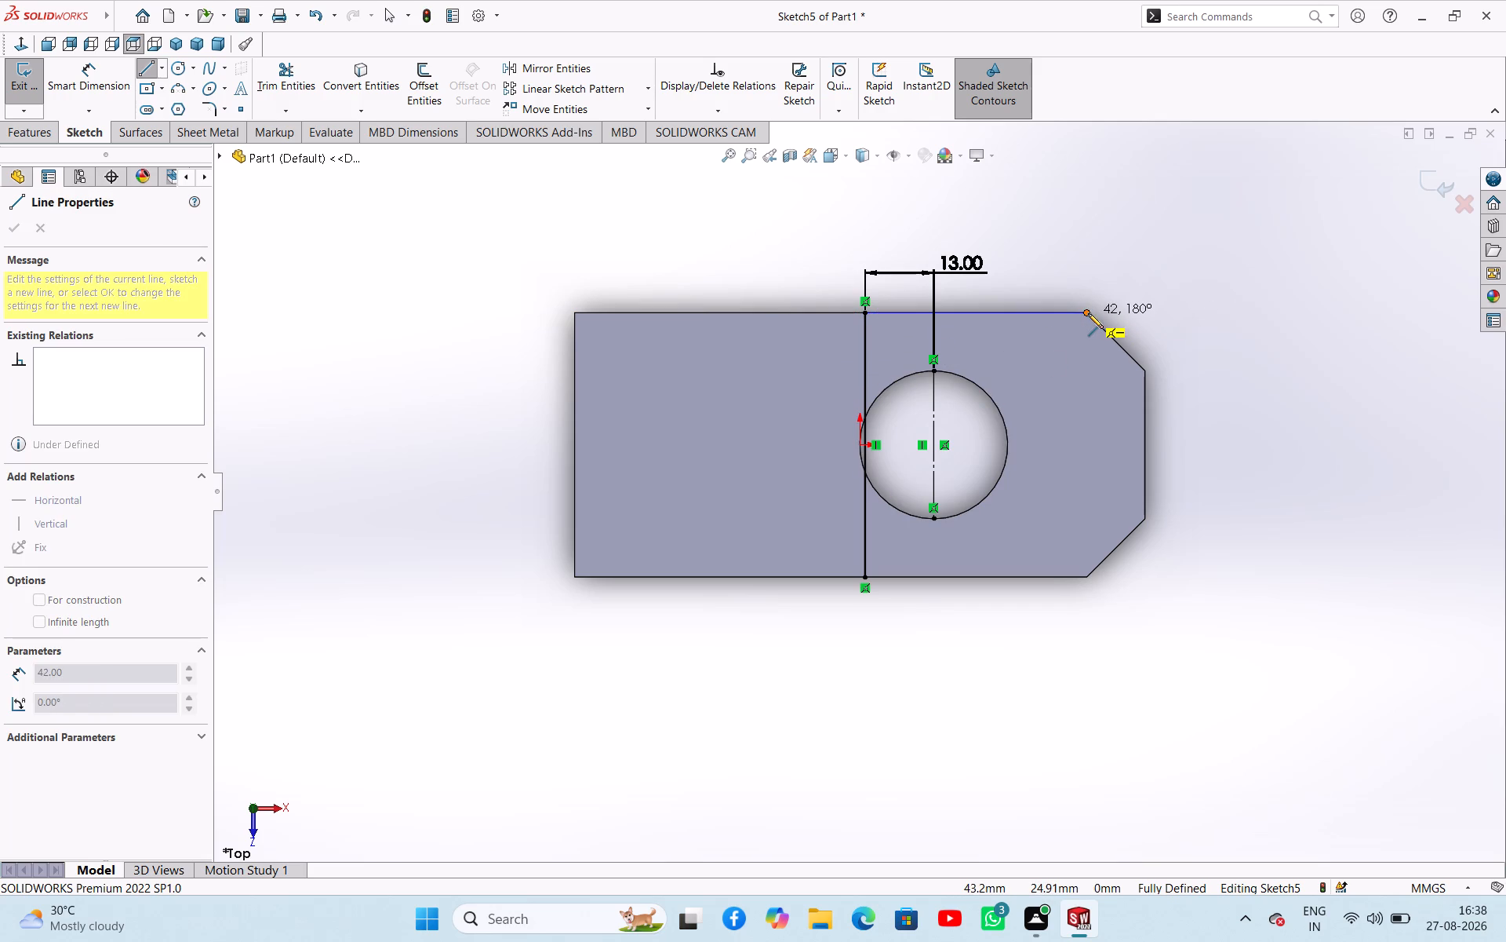
{"action": "left_click", "coordinate": [1088, 313]}
{"action": "left_click", "coordinate": [1147, 370]}
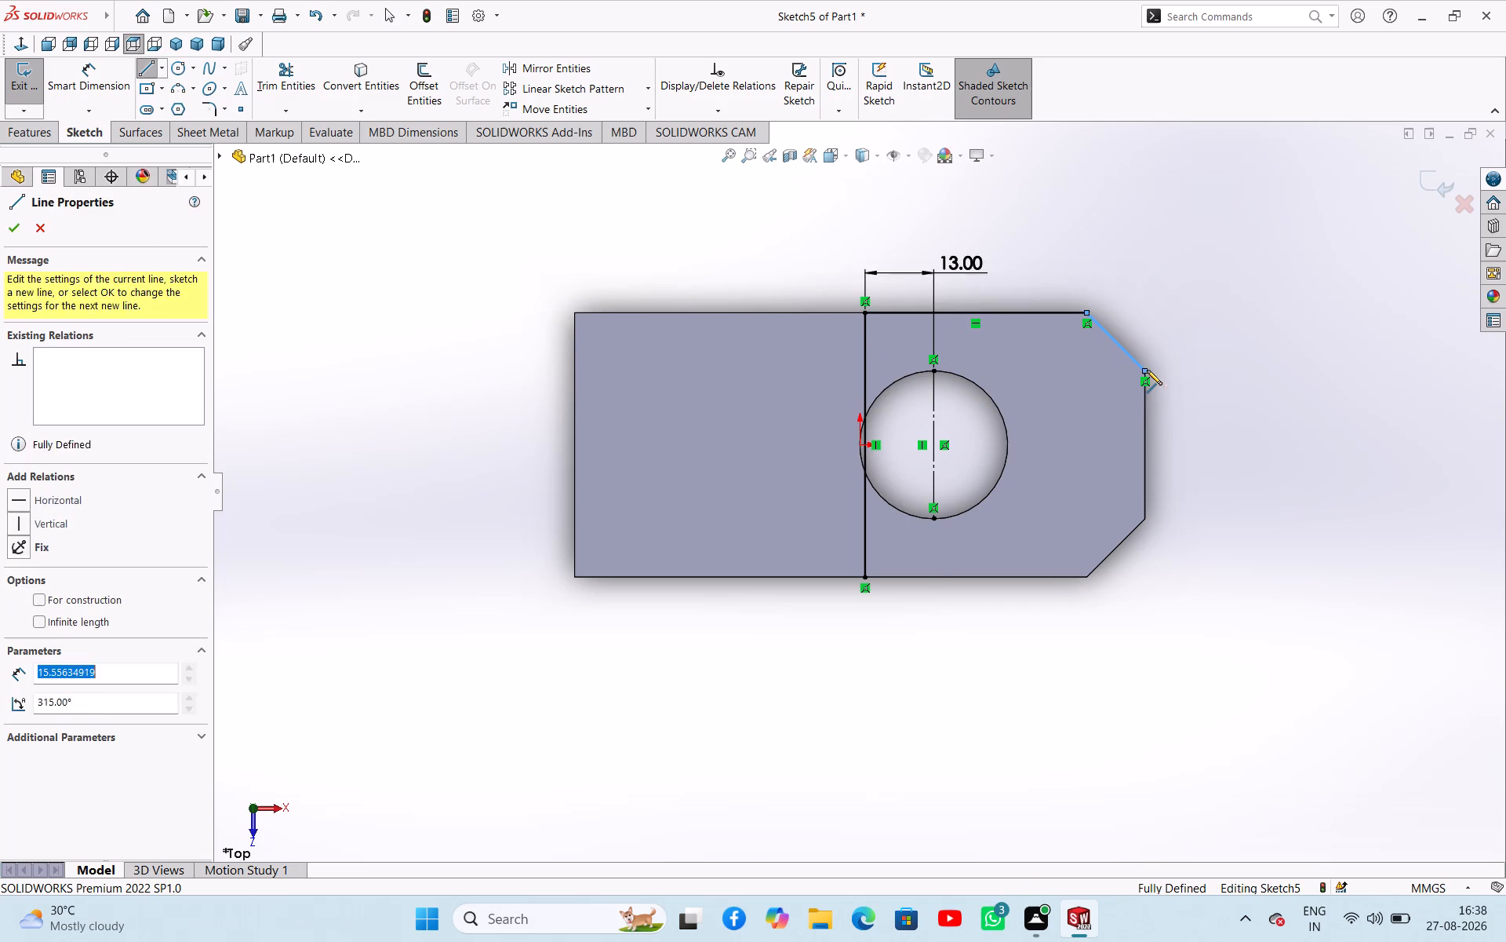
{"action": "left_click", "coordinate": [1146, 519]}
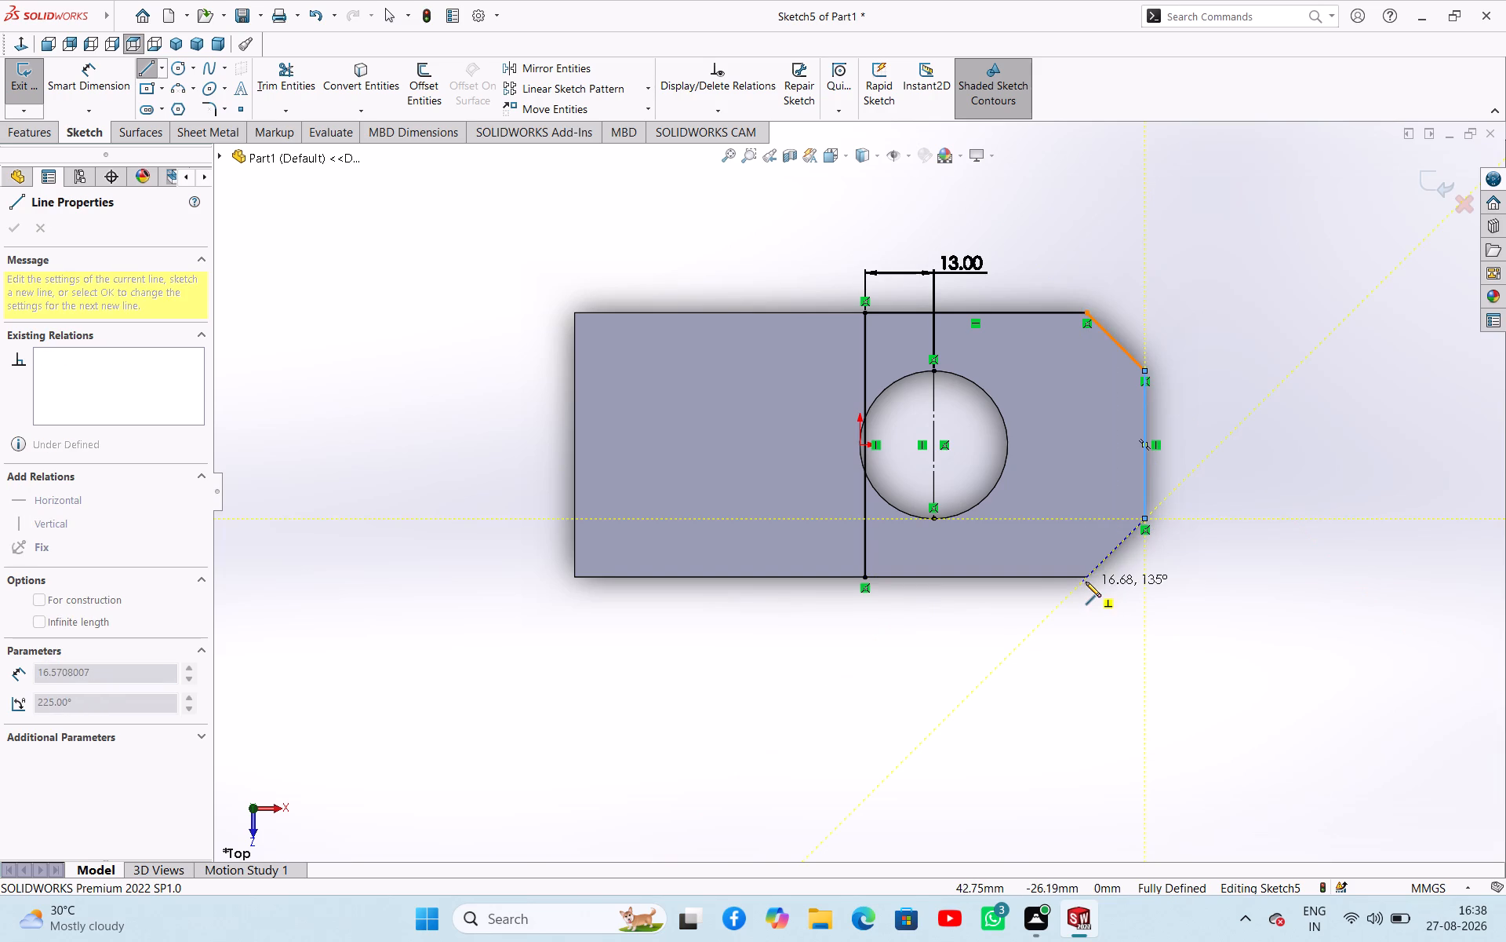
{"action": "left_click", "coordinate": [1086, 577]}
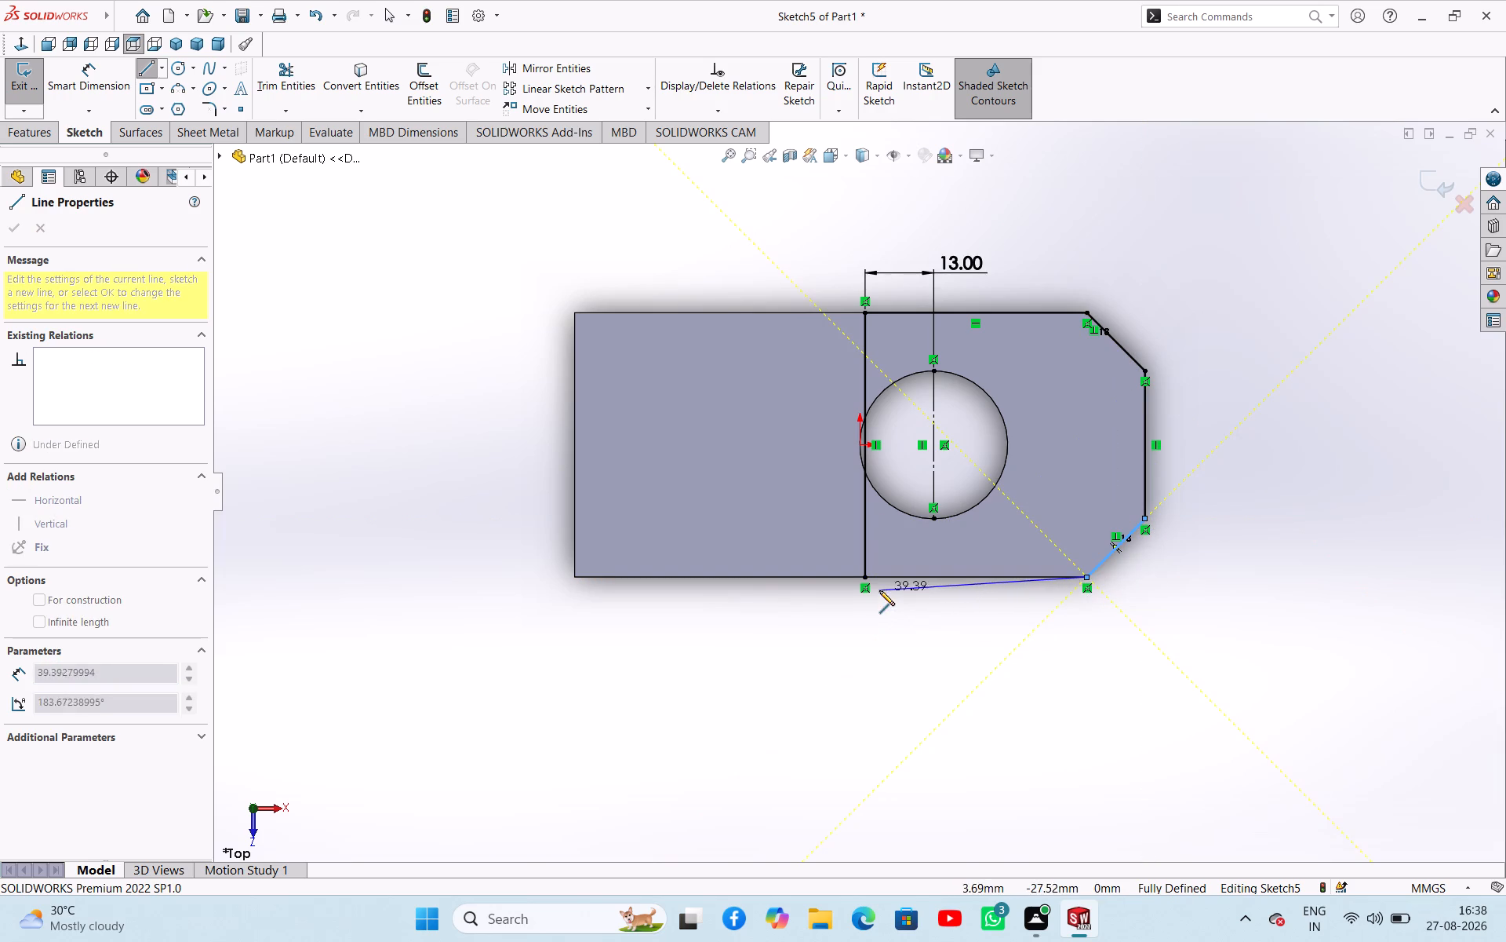
{"action": "left_click", "coordinate": [868, 580]}
{"action": "right_click", "coordinate": [759, 612]}
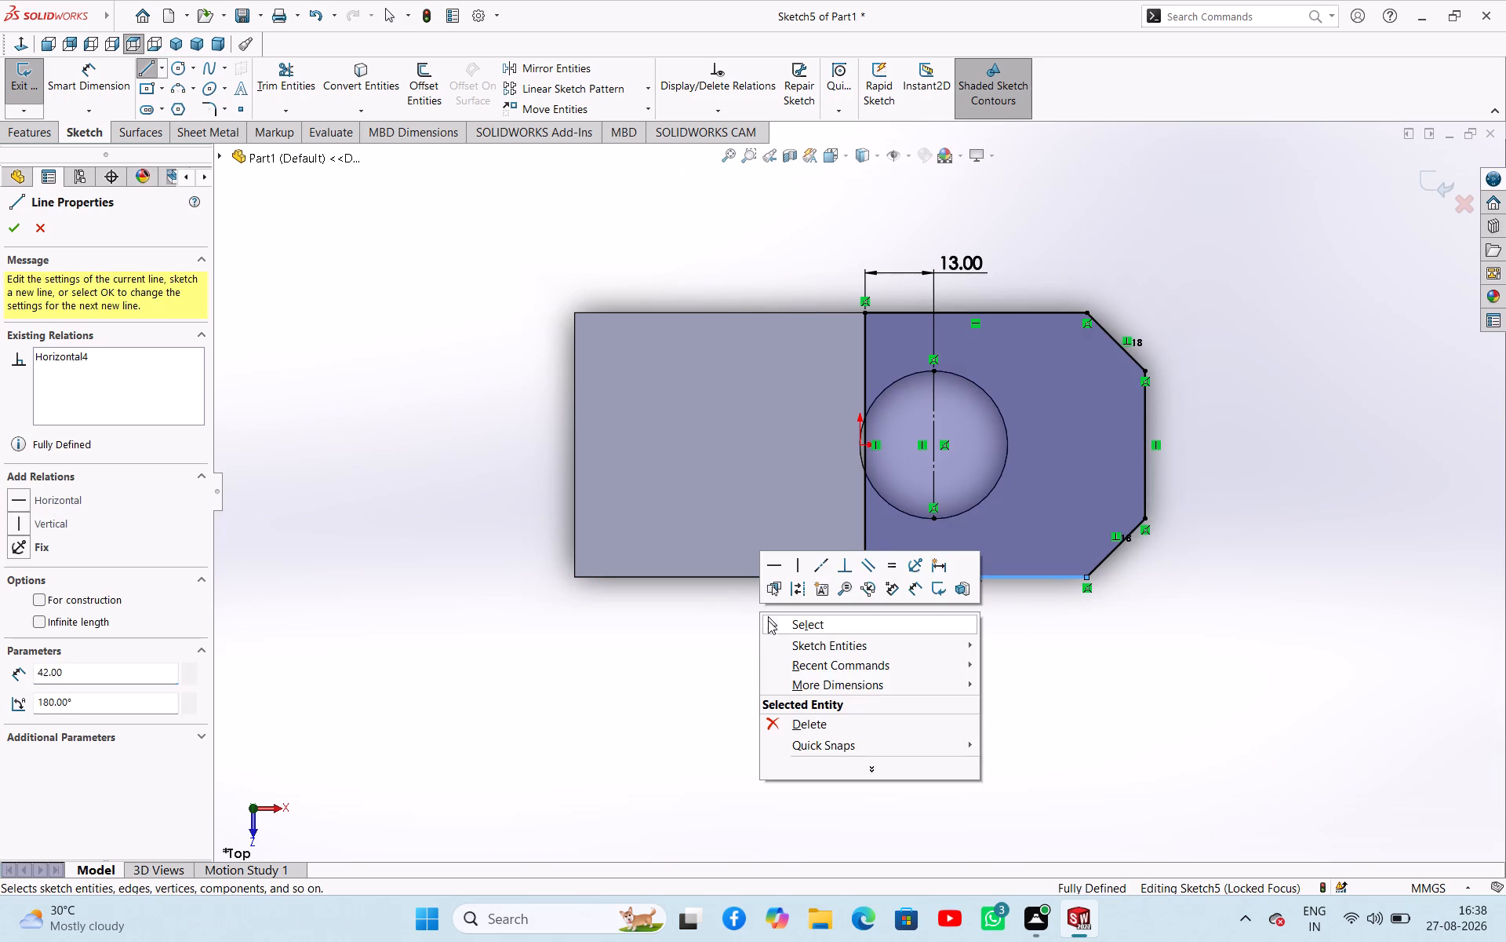
{"action": "left_click", "coordinate": [769, 621]}
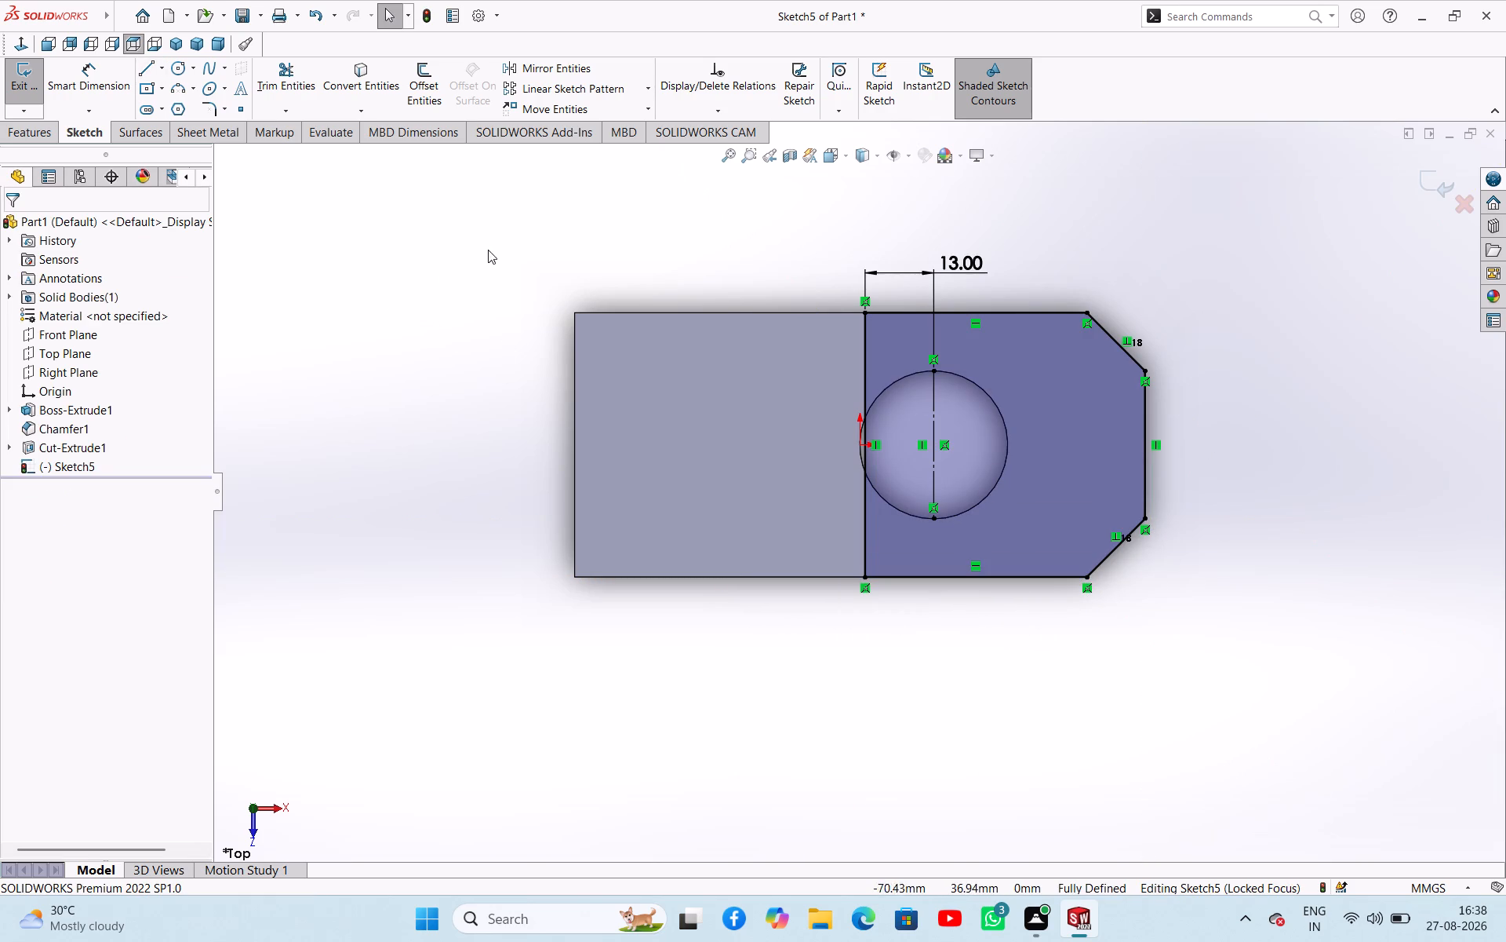
Extrude-cut the closed profile around the hole as a blind cut 6 mm deep.
{"action": "left_click", "coordinate": [32, 86]}
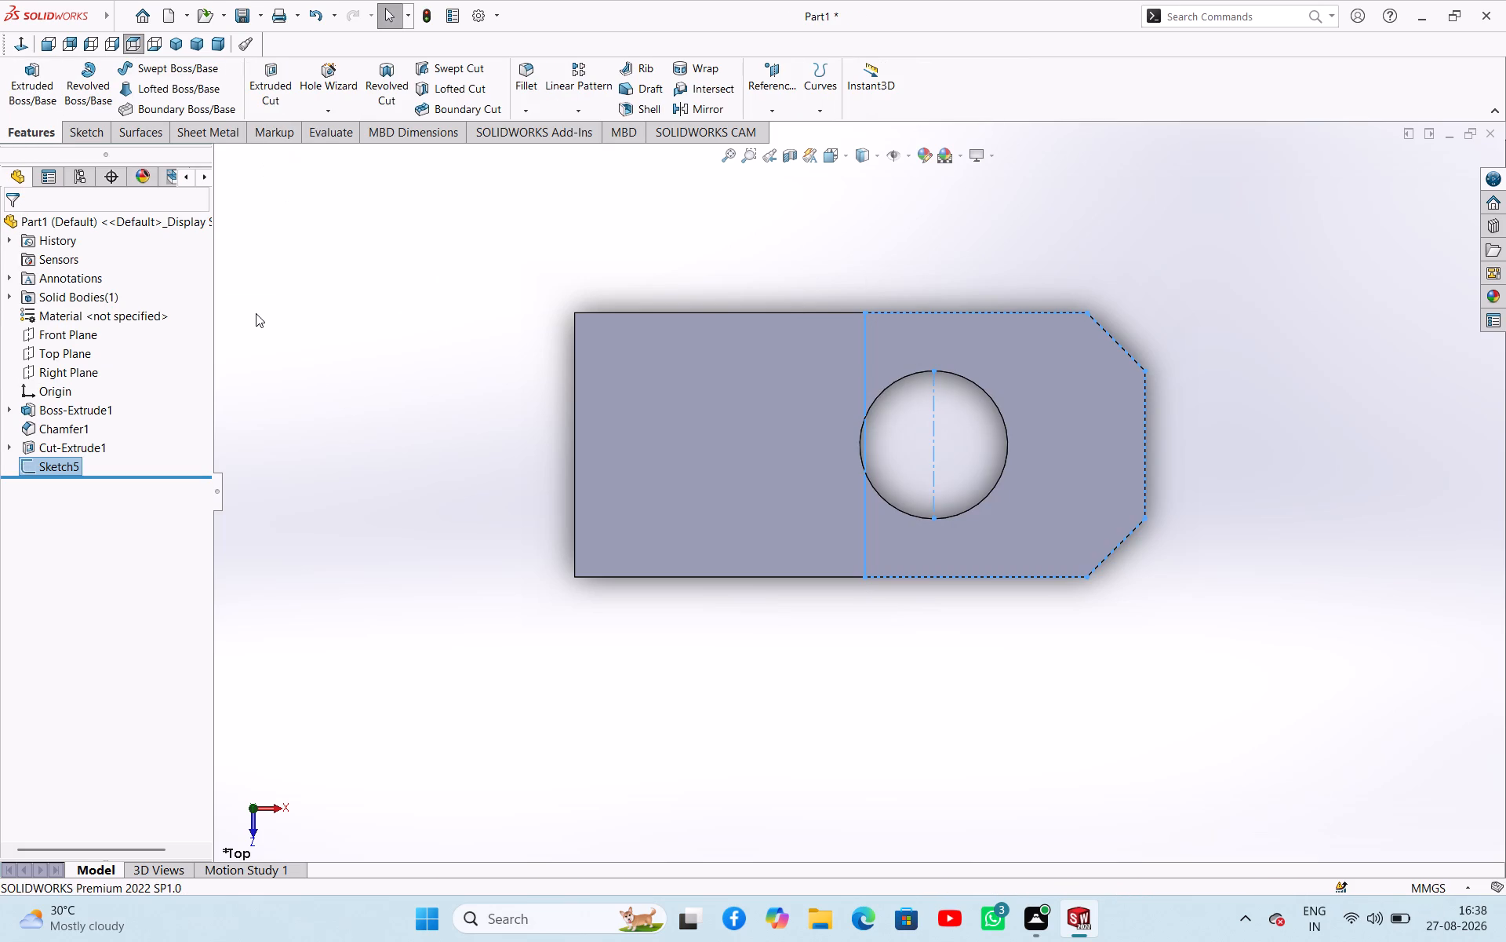
{"action": "left_click", "coordinate": [277, 76]}
{"action": "middle_click_drag", "start_coordinate": [472, 397], "coordinate": [468, 182]}
{"action": "left_click", "coordinate": [186, 337]}
{"action": "left_click", "coordinate": [156, 354]}
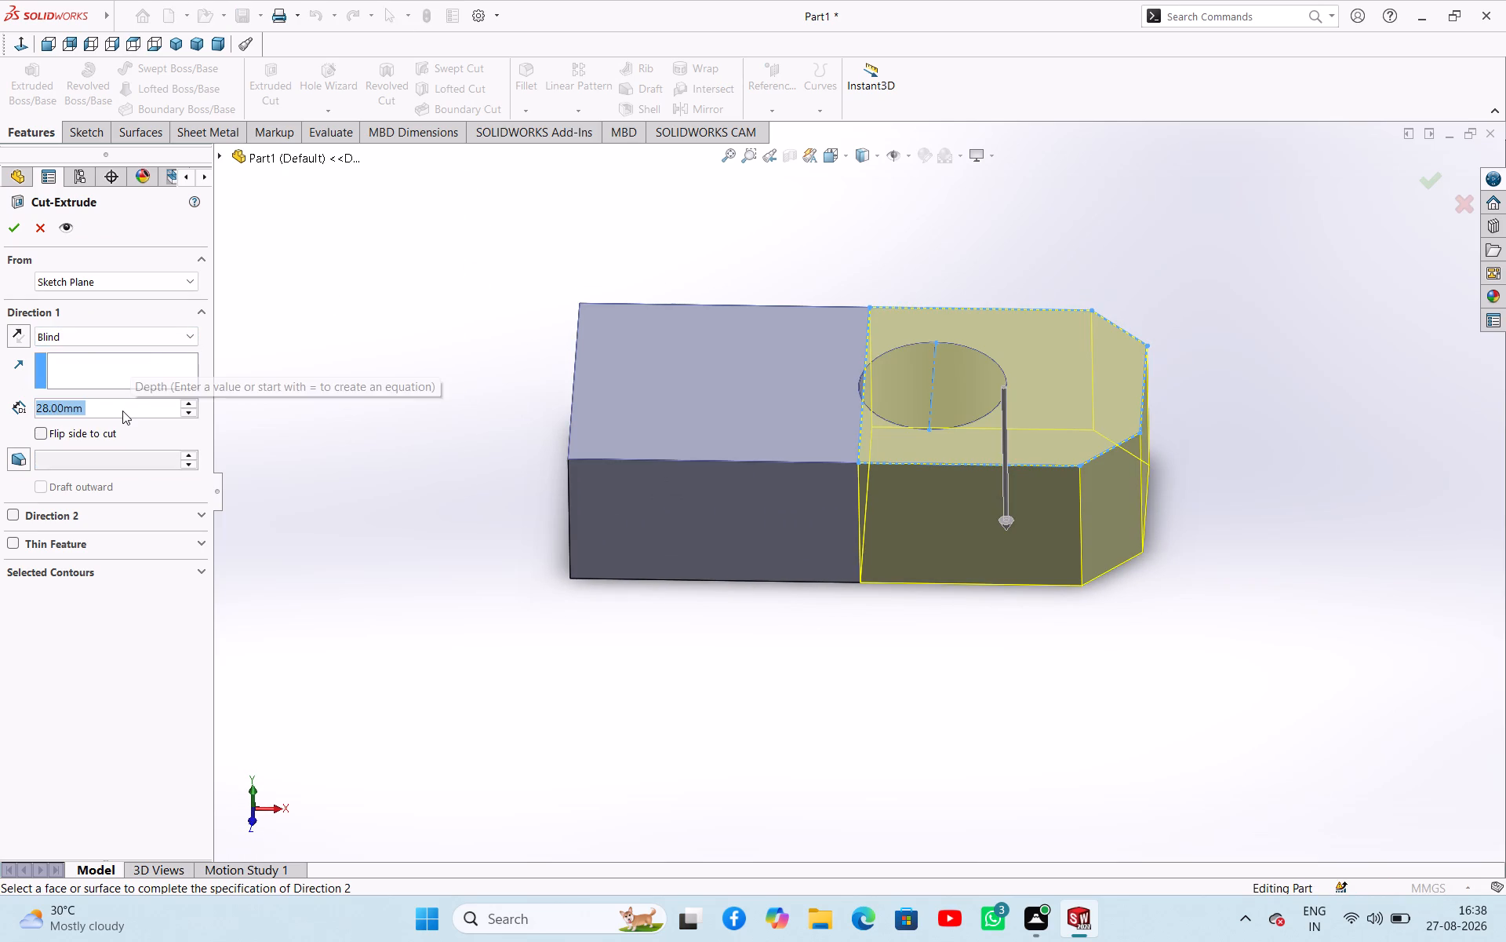
{"action": "key", "text": "6"}
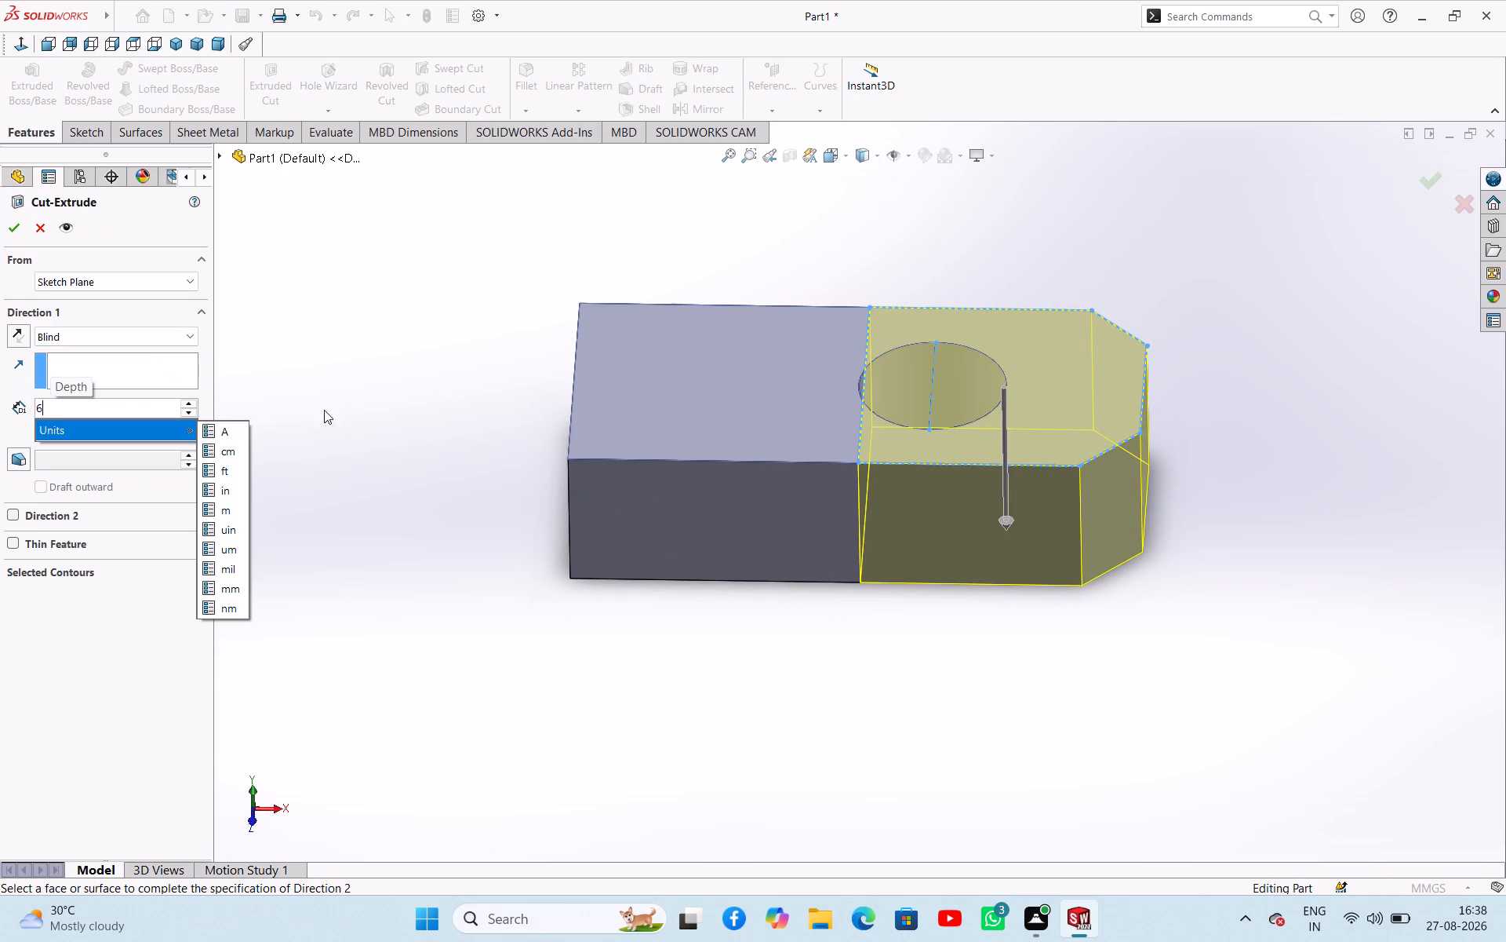
{"action": "left_click", "coordinate": [420, 353]}
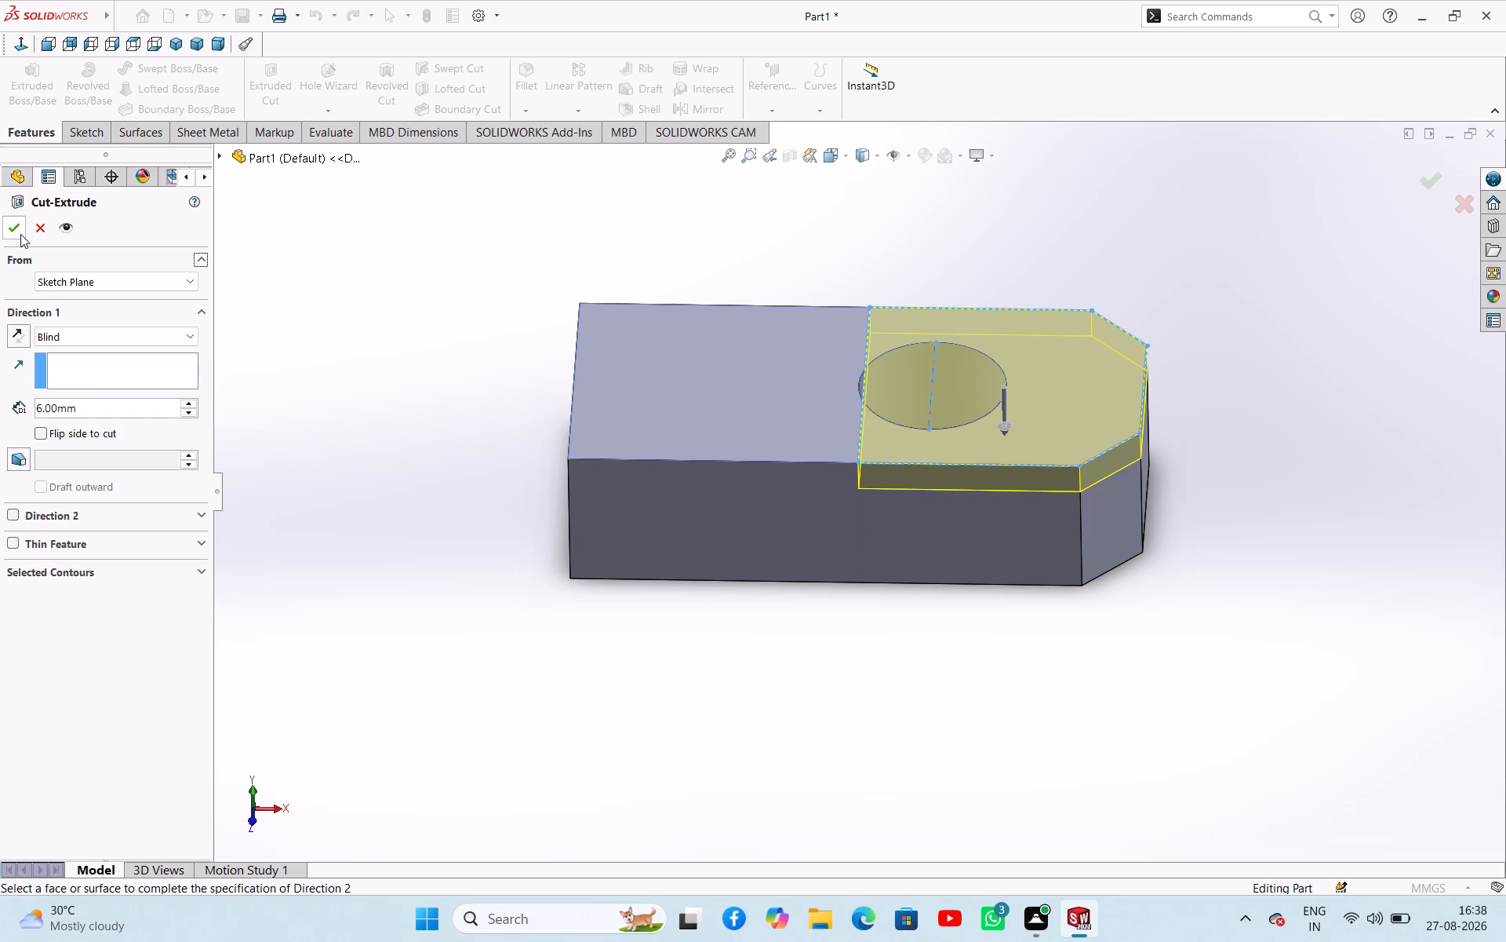
{"action": "left_click", "coordinate": [20, 234]}
{"action": "left_click", "coordinate": [213, 272]}
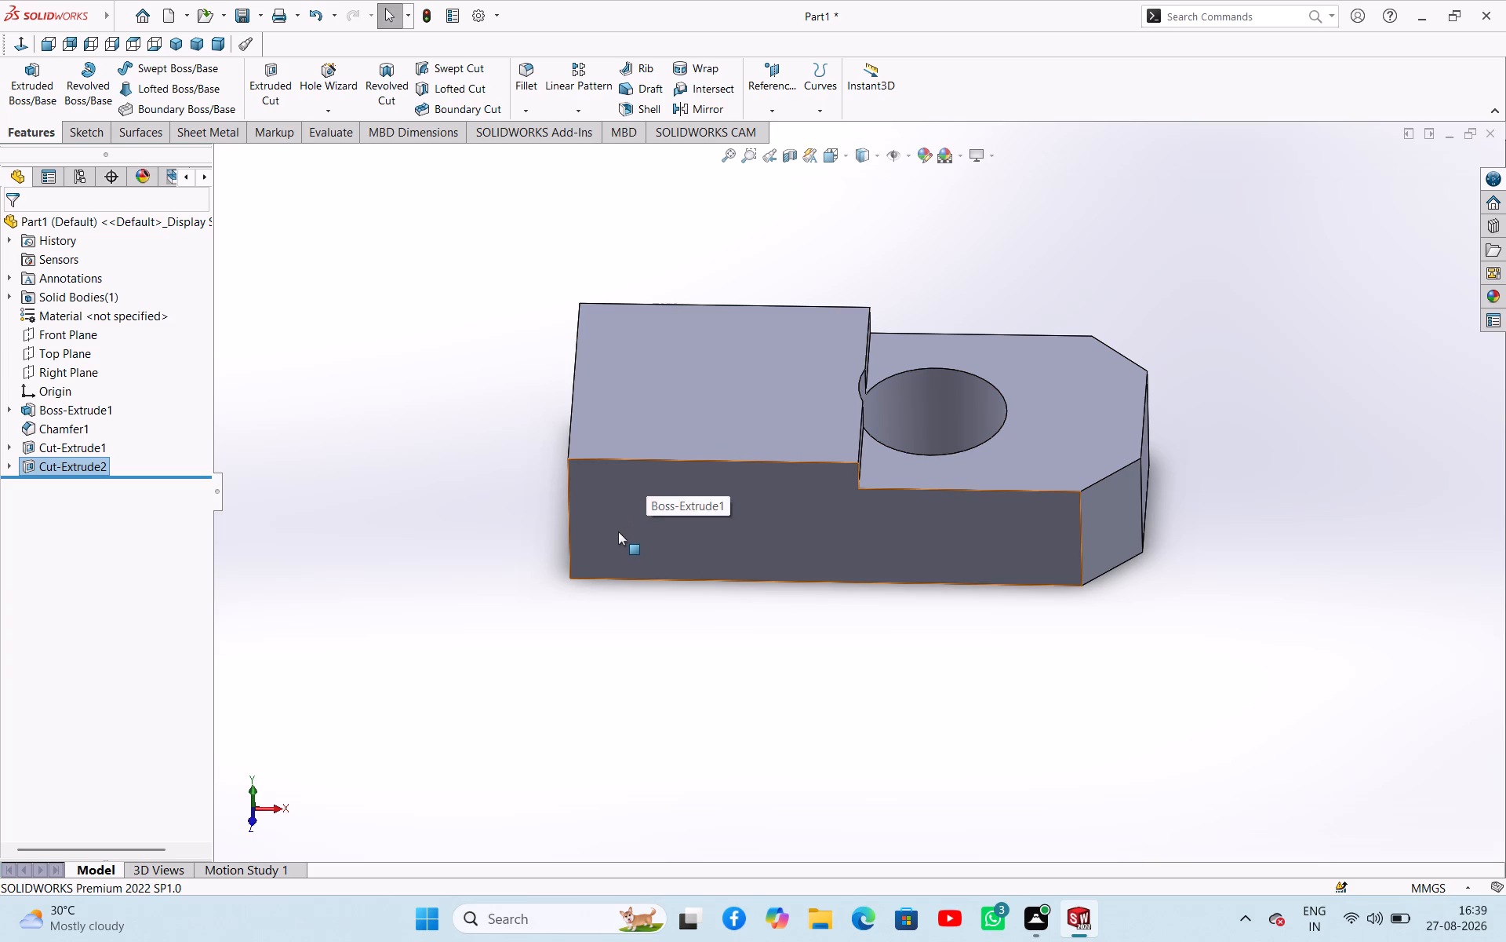
Start a sketch on the raised top face and draw two circles about 48 mm and 55 mm in diameter, concentric with the hole.
{"action": "left_click", "coordinate": [745, 380]}
{"action": "left_click", "coordinate": [806, 330]}
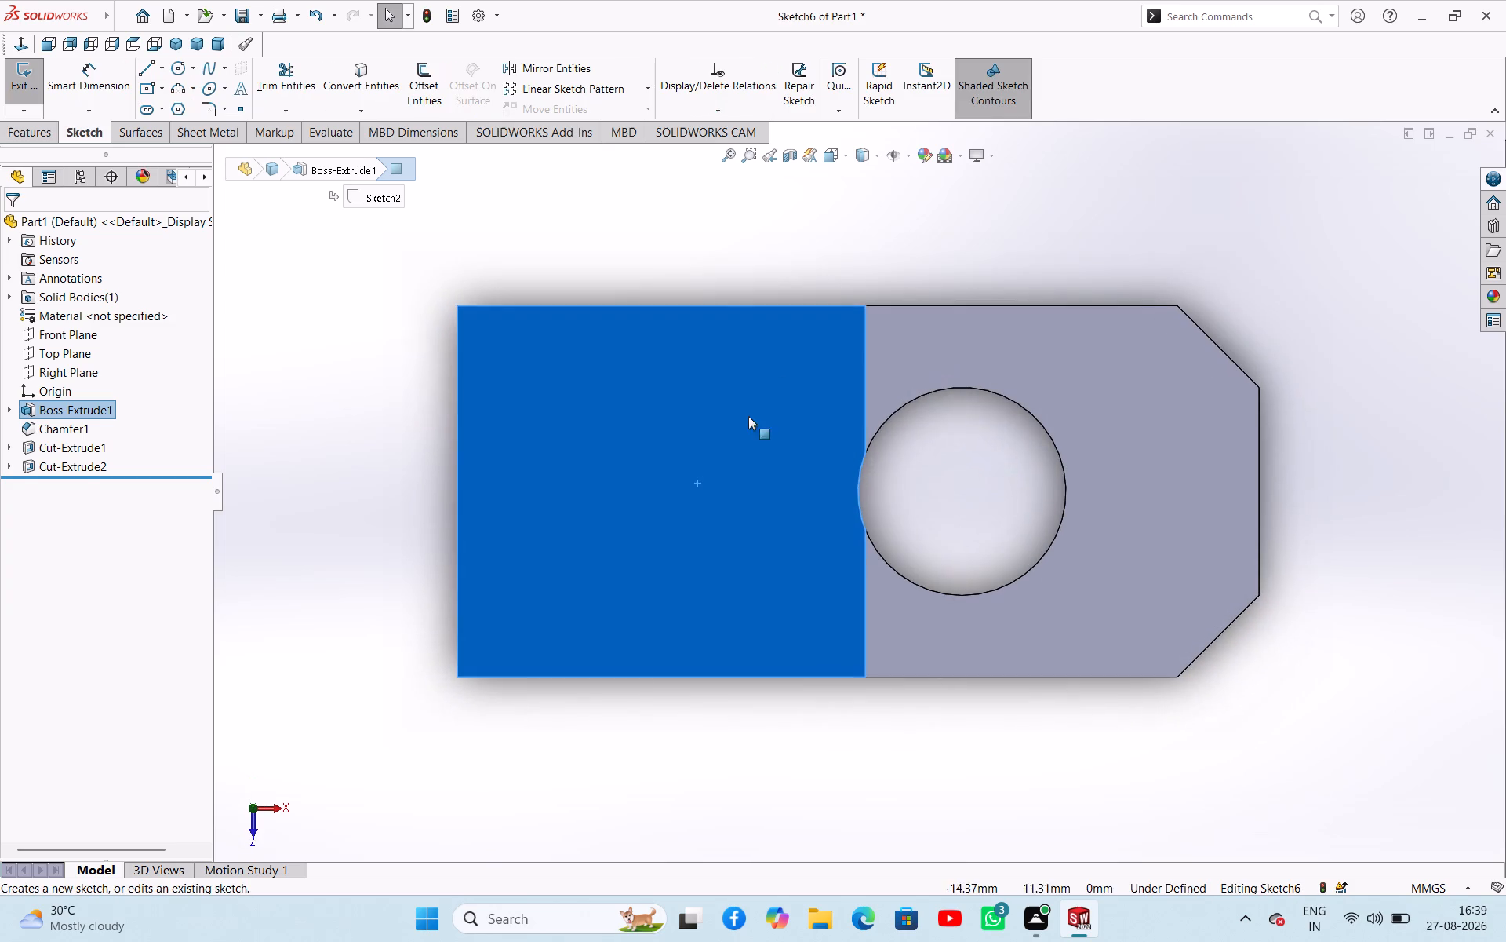
{"action": "left_click", "coordinate": [655, 271]}
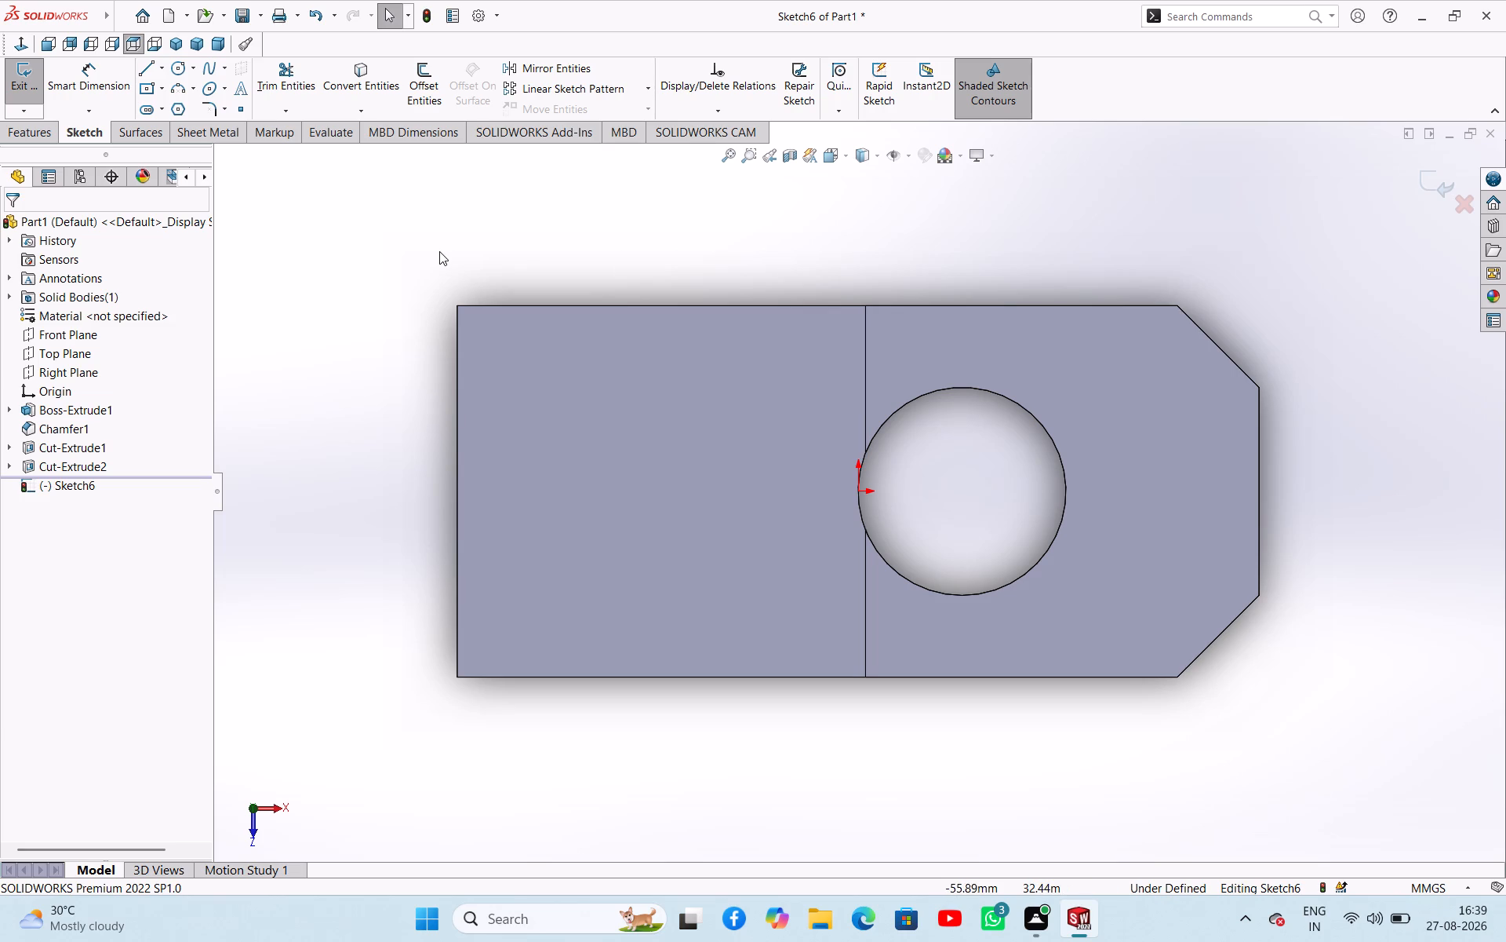
{"action": "left_click", "coordinate": [172, 69]}
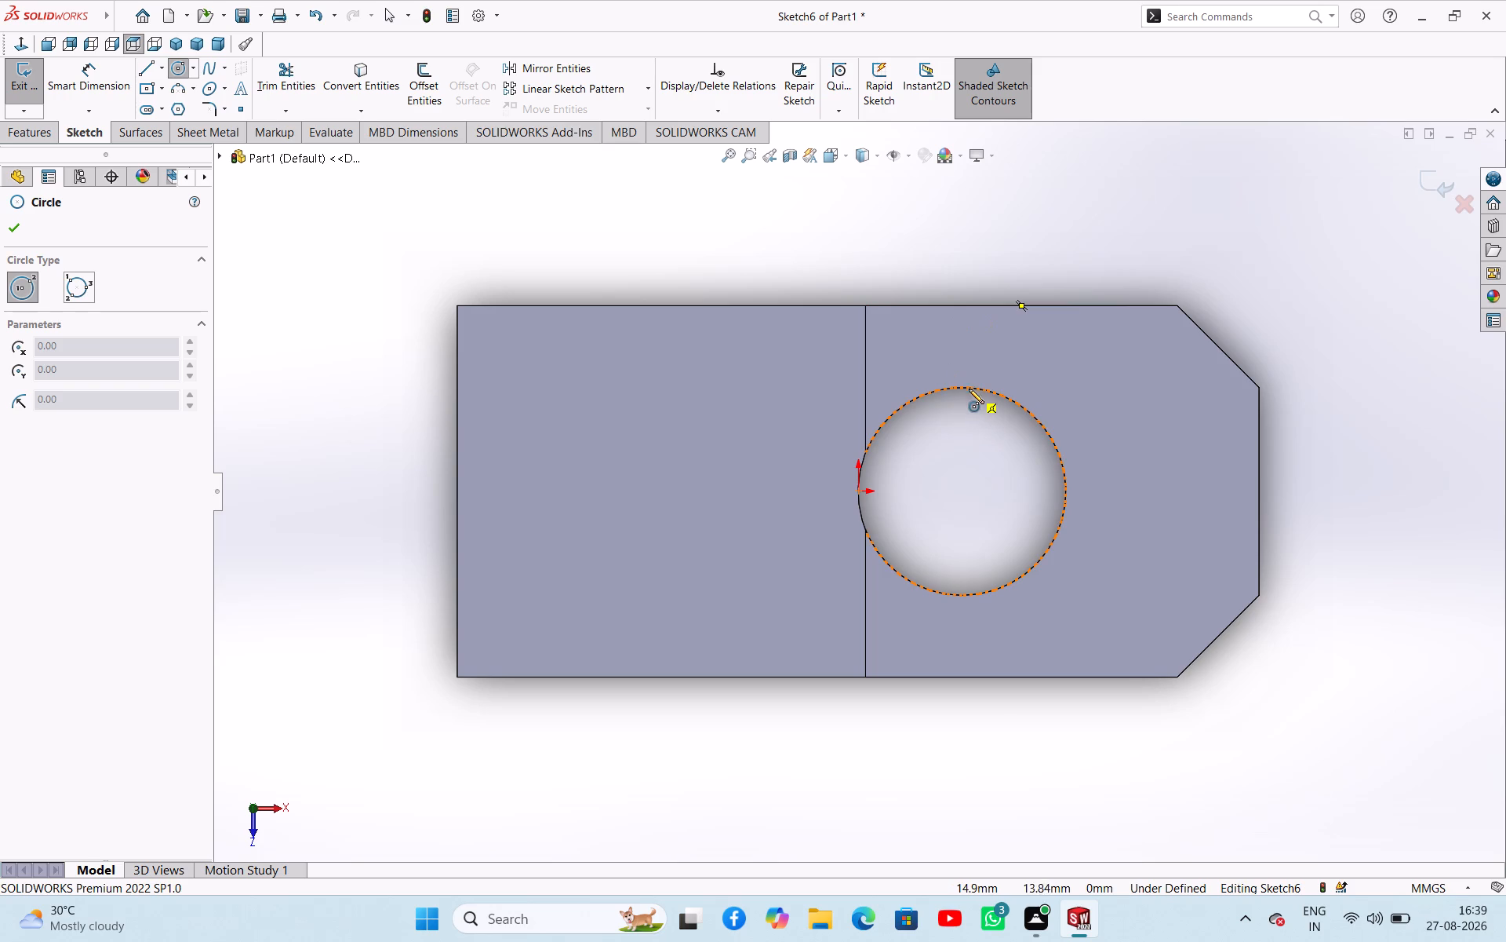
{"action": "left_click", "coordinate": [961, 492]}
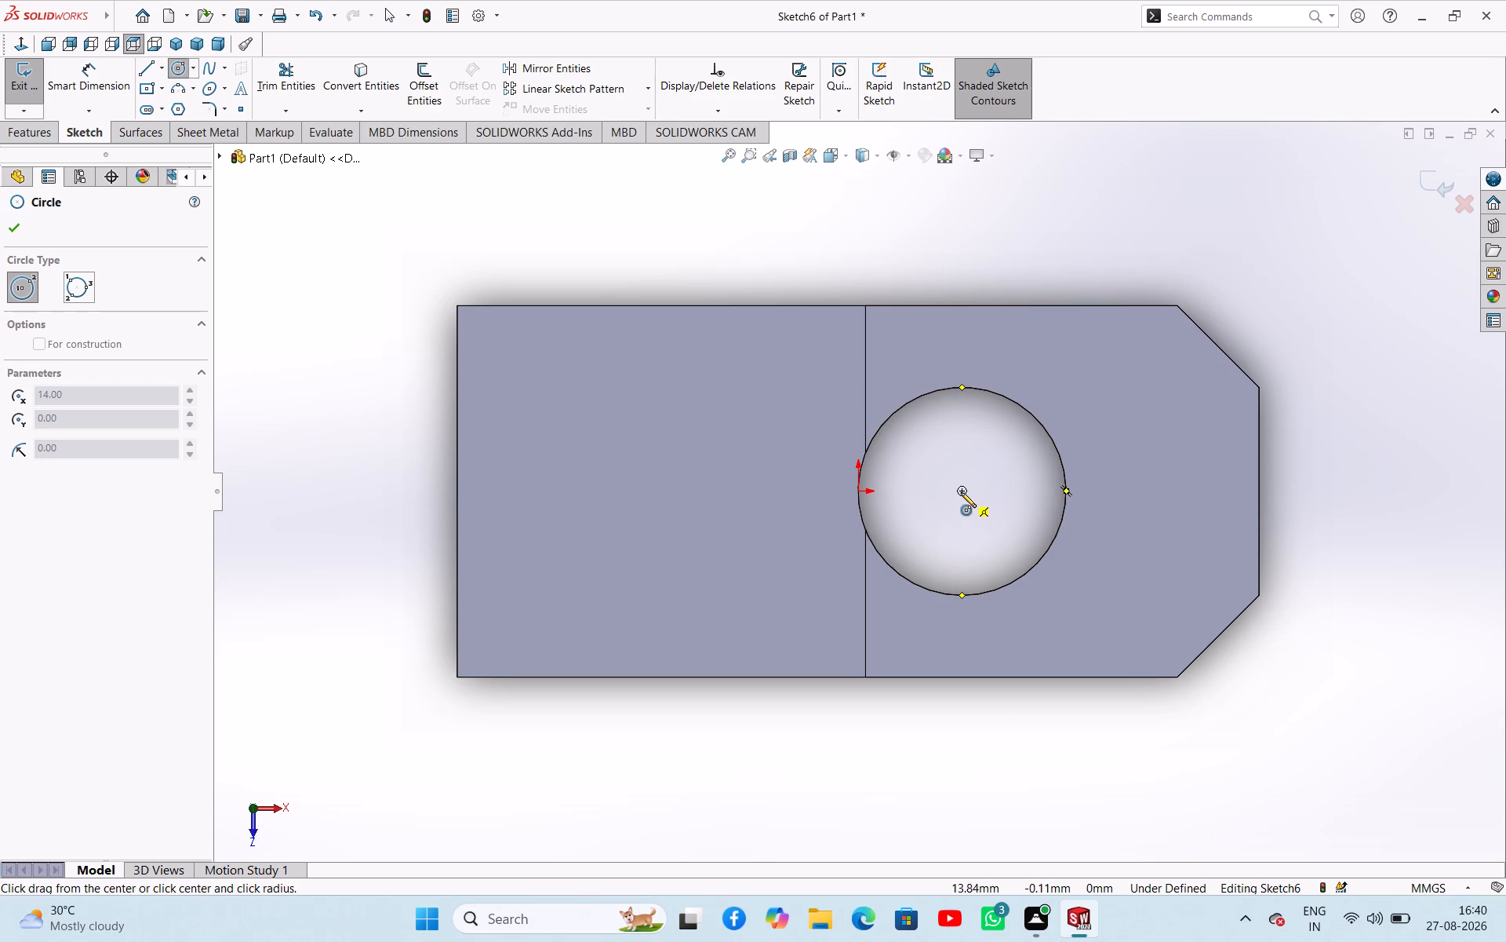
{"action": "left_click", "coordinate": [1082, 624]}
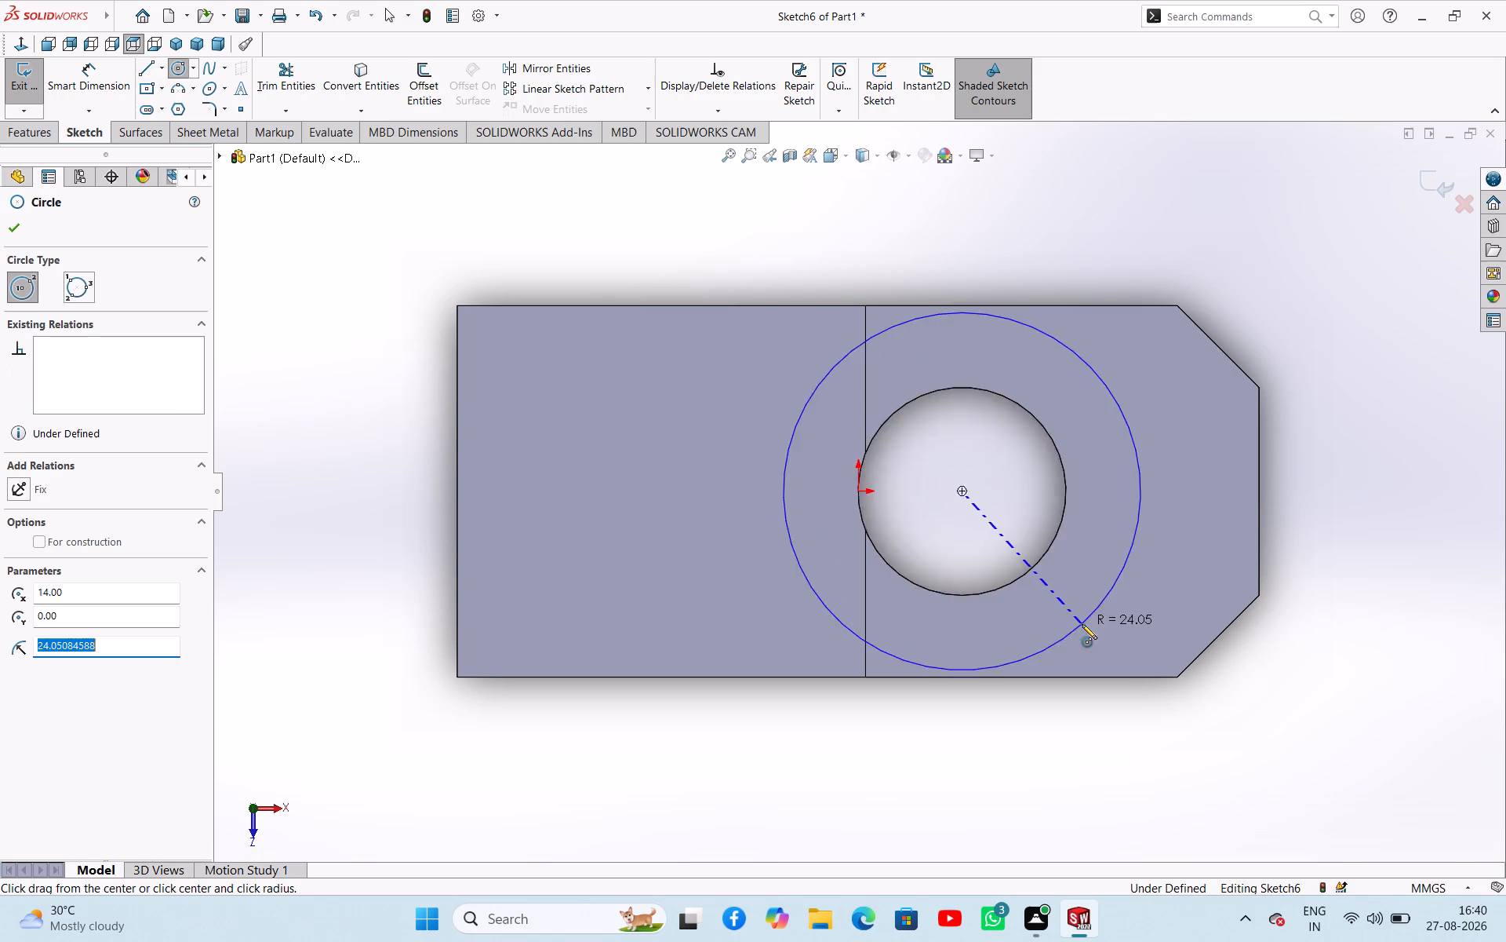
{"action": "left_click", "coordinate": [961, 491]}
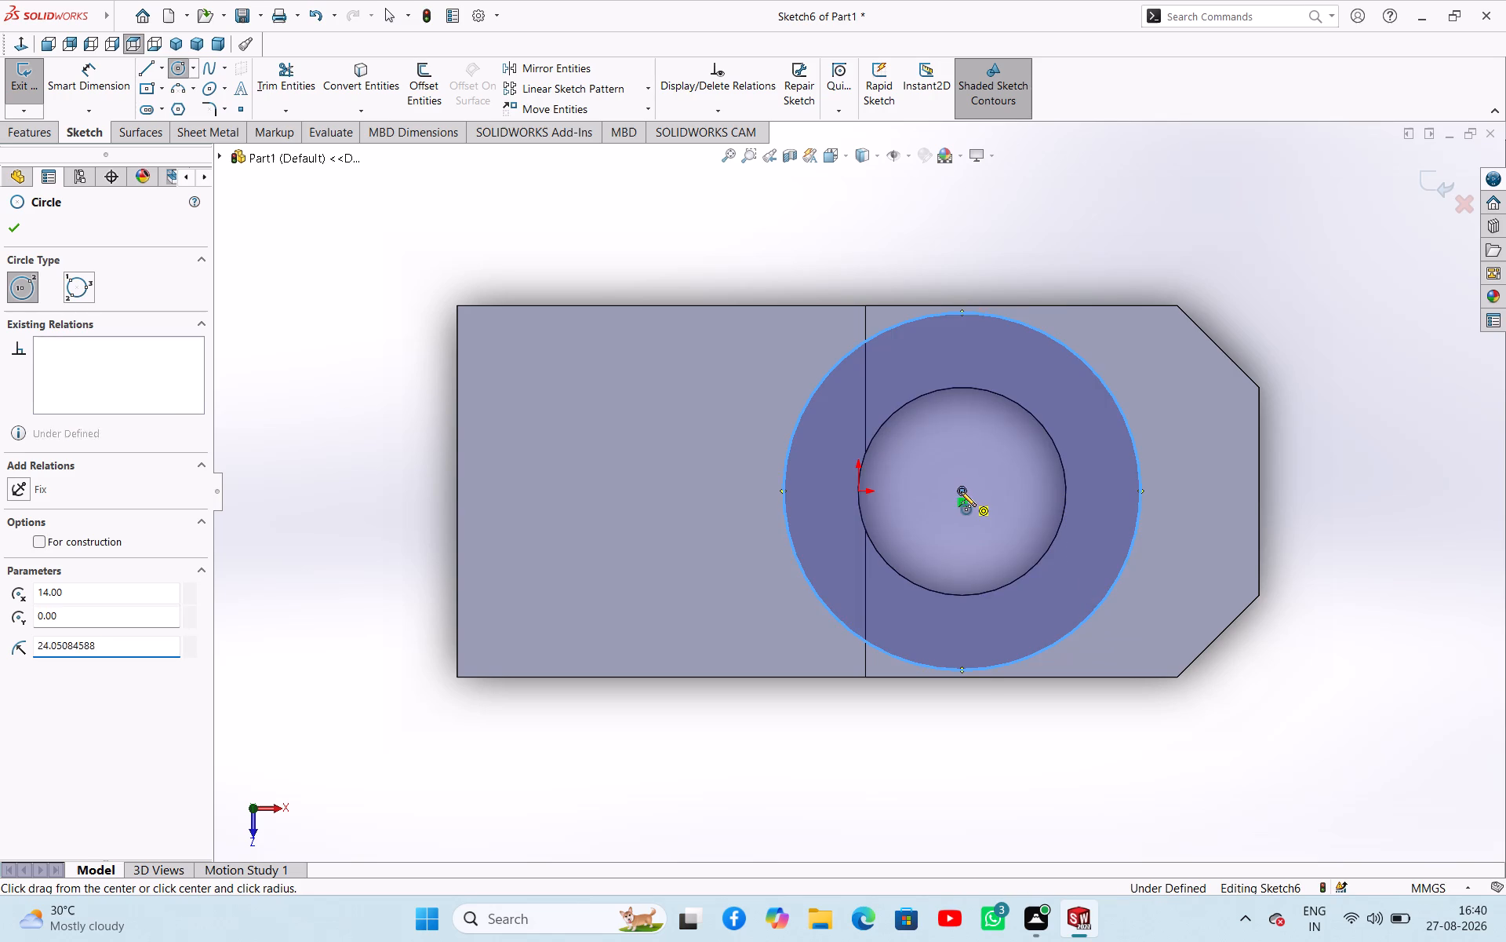
{"action": "left_click", "coordinate": [1100, 642]}
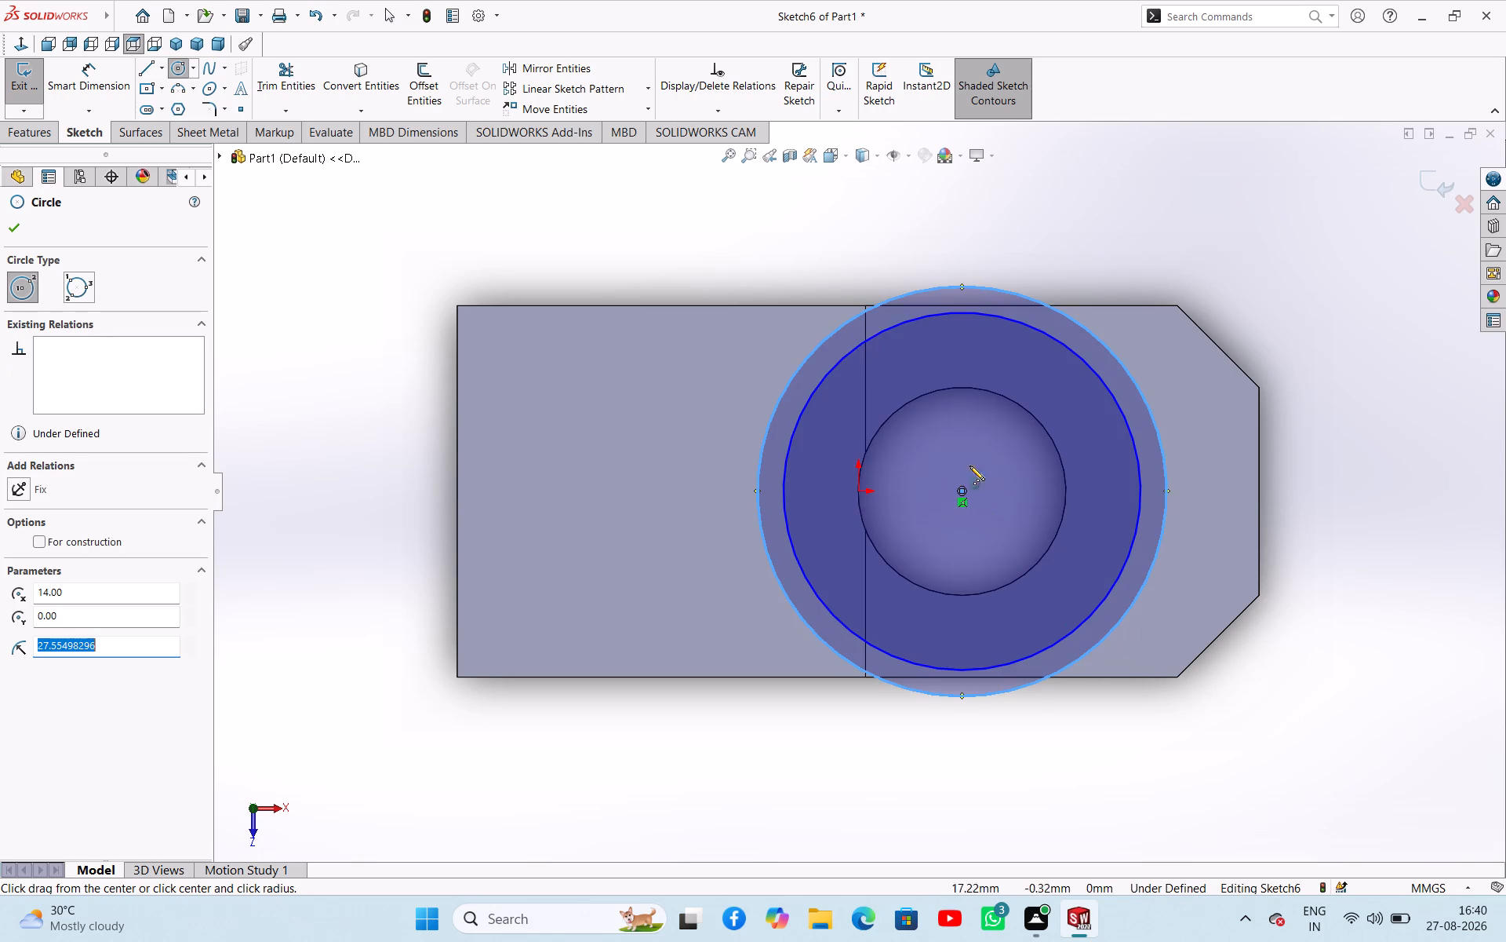
{"action": "right_click", "coordinate": [726, 235]}
{"action": "left_click", "coordinate": [749, 247]}
Dimension the outer circle's diameter to 120 mm and the inner circle's diameter to 80 mm.
{"action": "right_click_drag", "start_coordinate": [740, 253], "coordinate": [752, 214]}
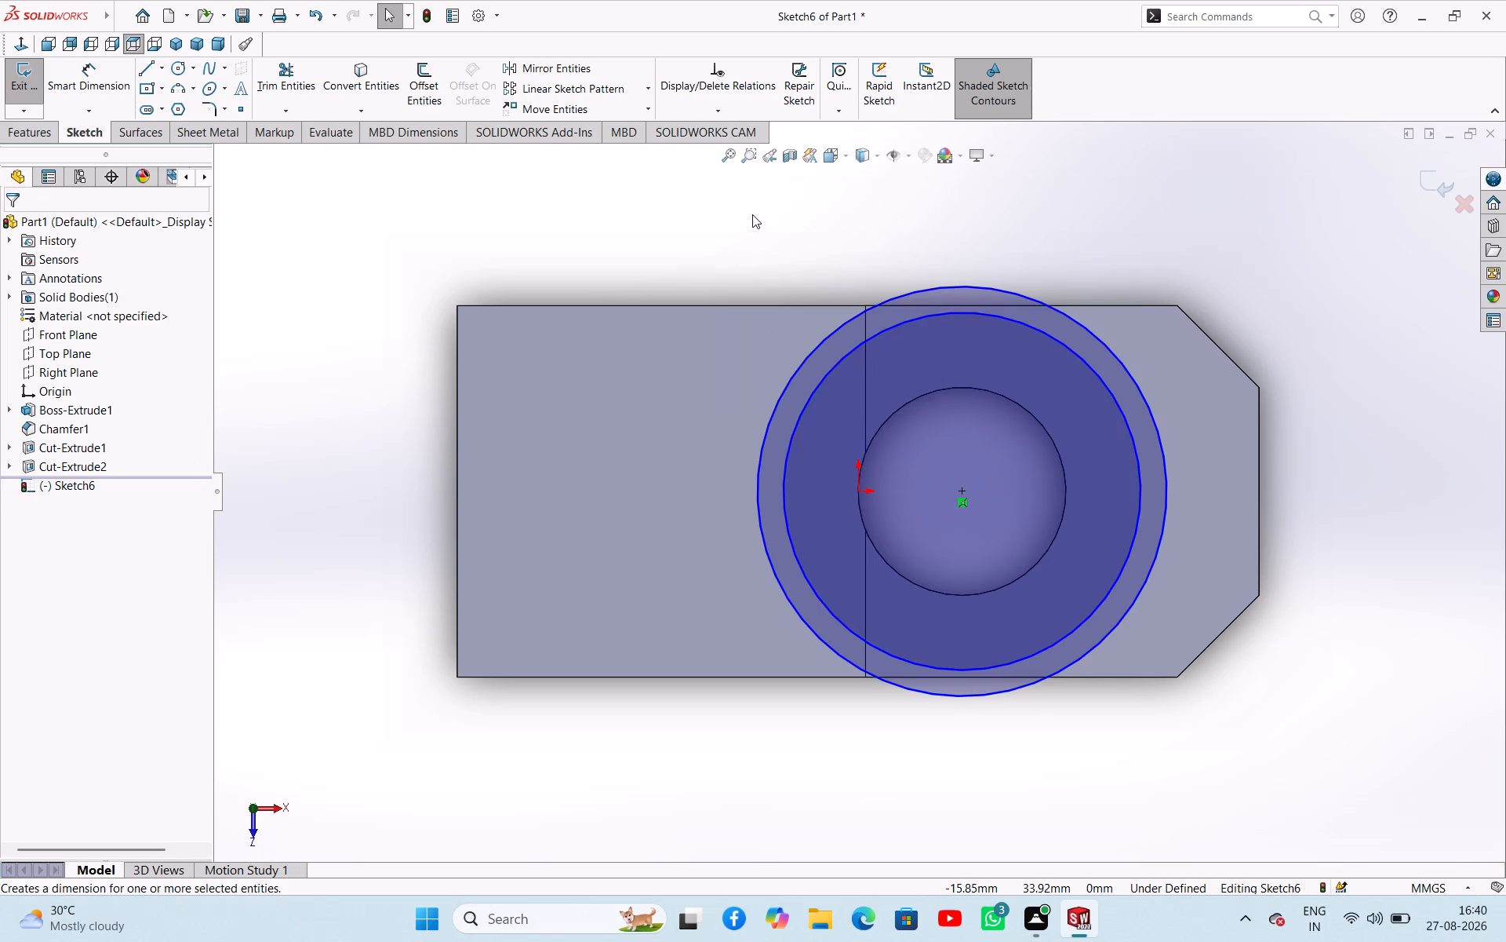
{"action": "right_click_drag", "start_coordinate": [752, 214], "coordinate": [769, 182]}
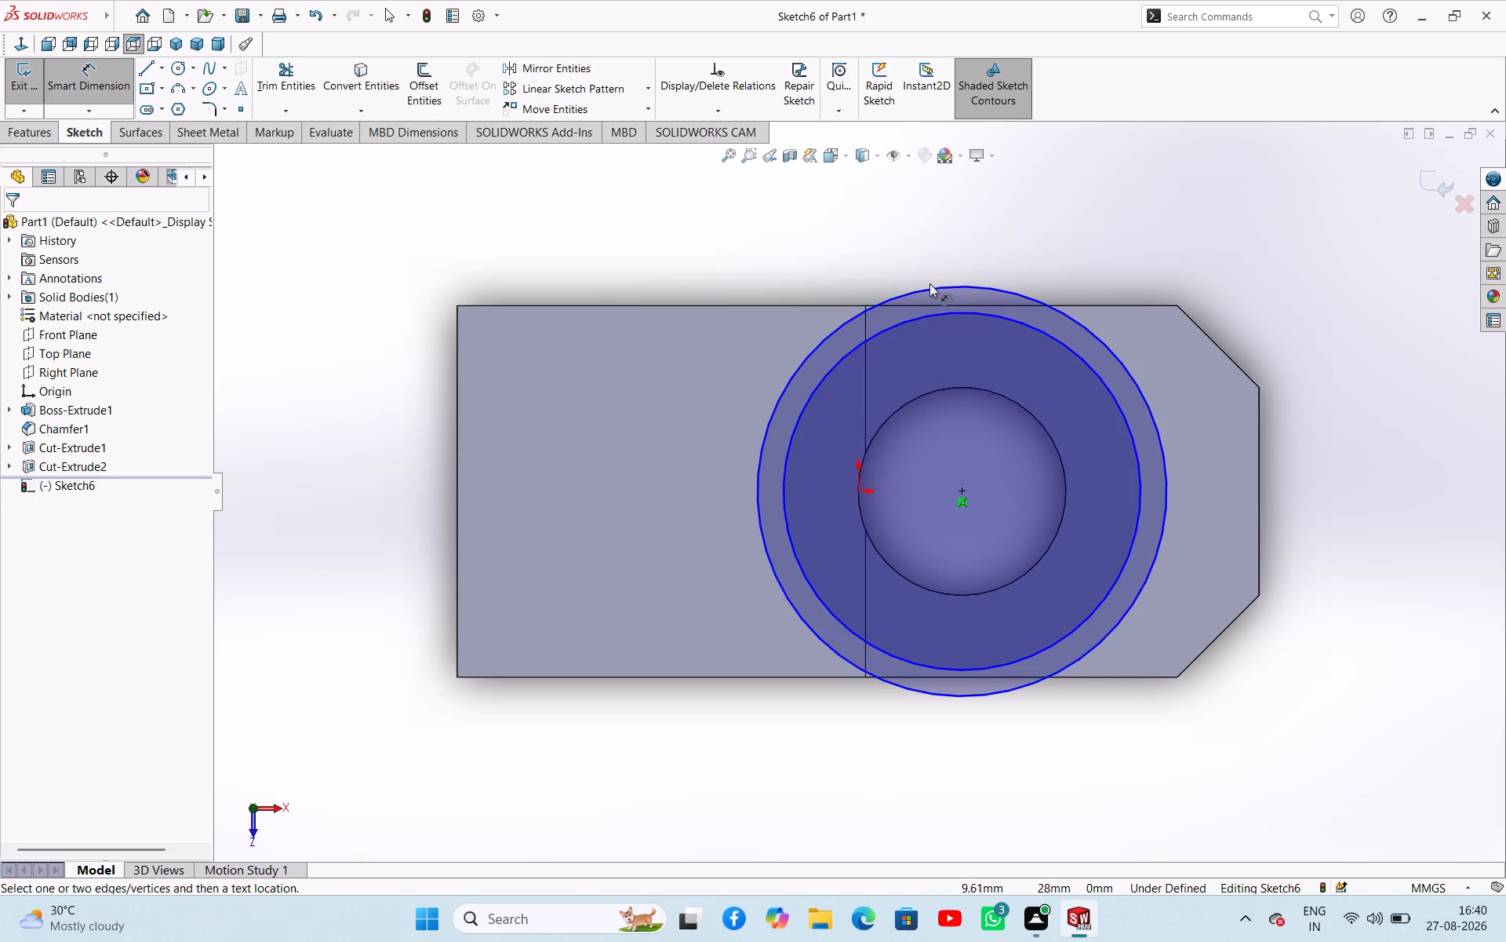
{"action": "left_click", "coordinate": [932, 289]}
{"action": "left_click", "coordinate": [827, 243]}
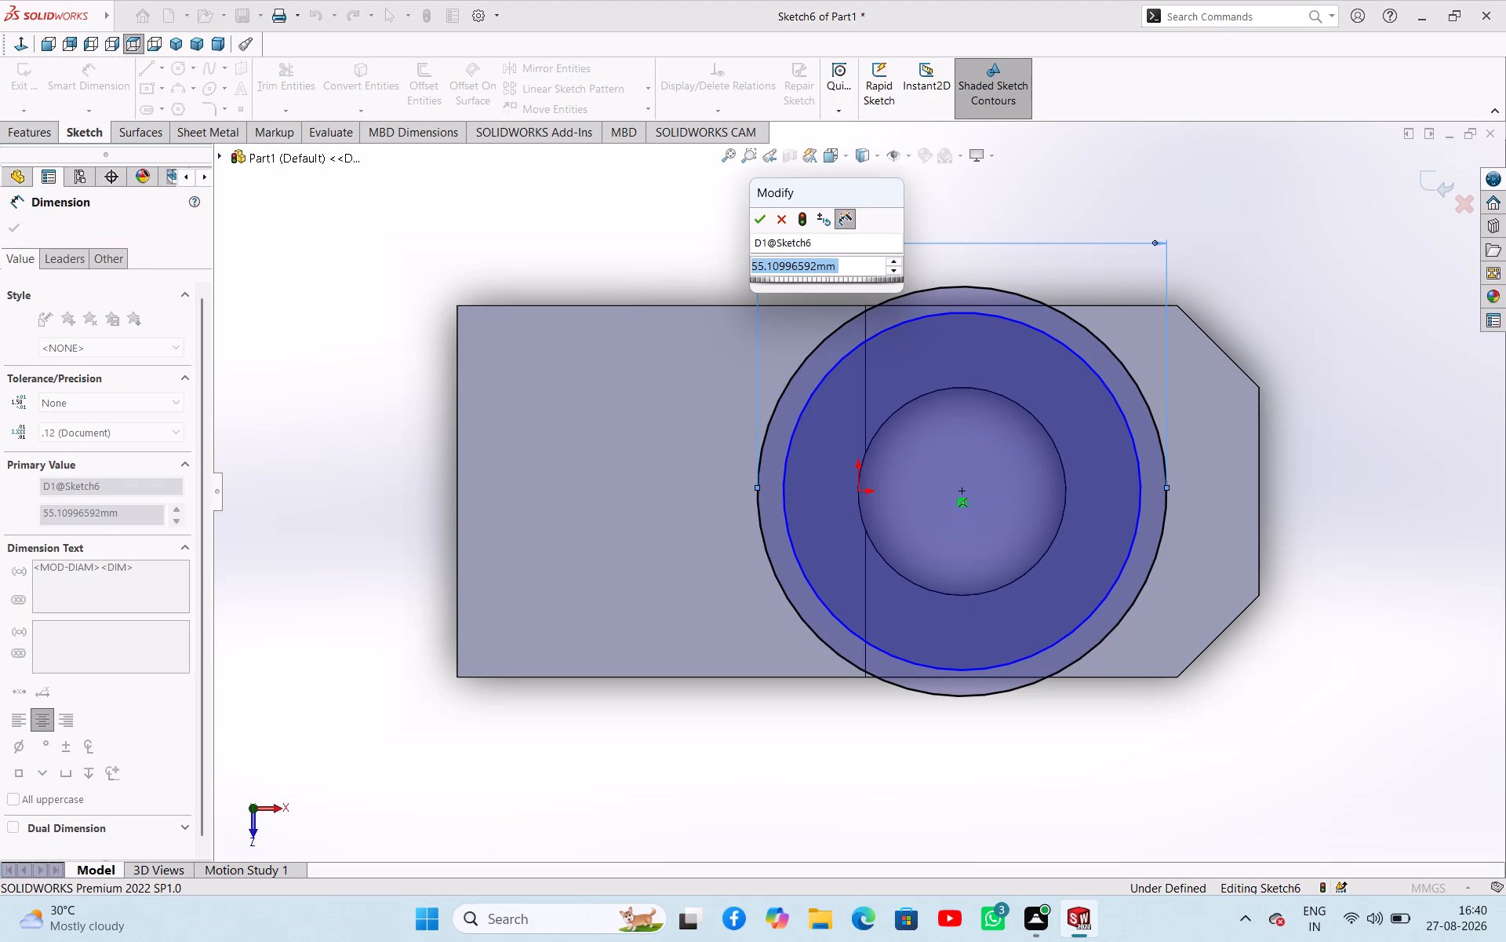
{"action": "type", "text": "120"}
{"action": "key", "text": "Return"}
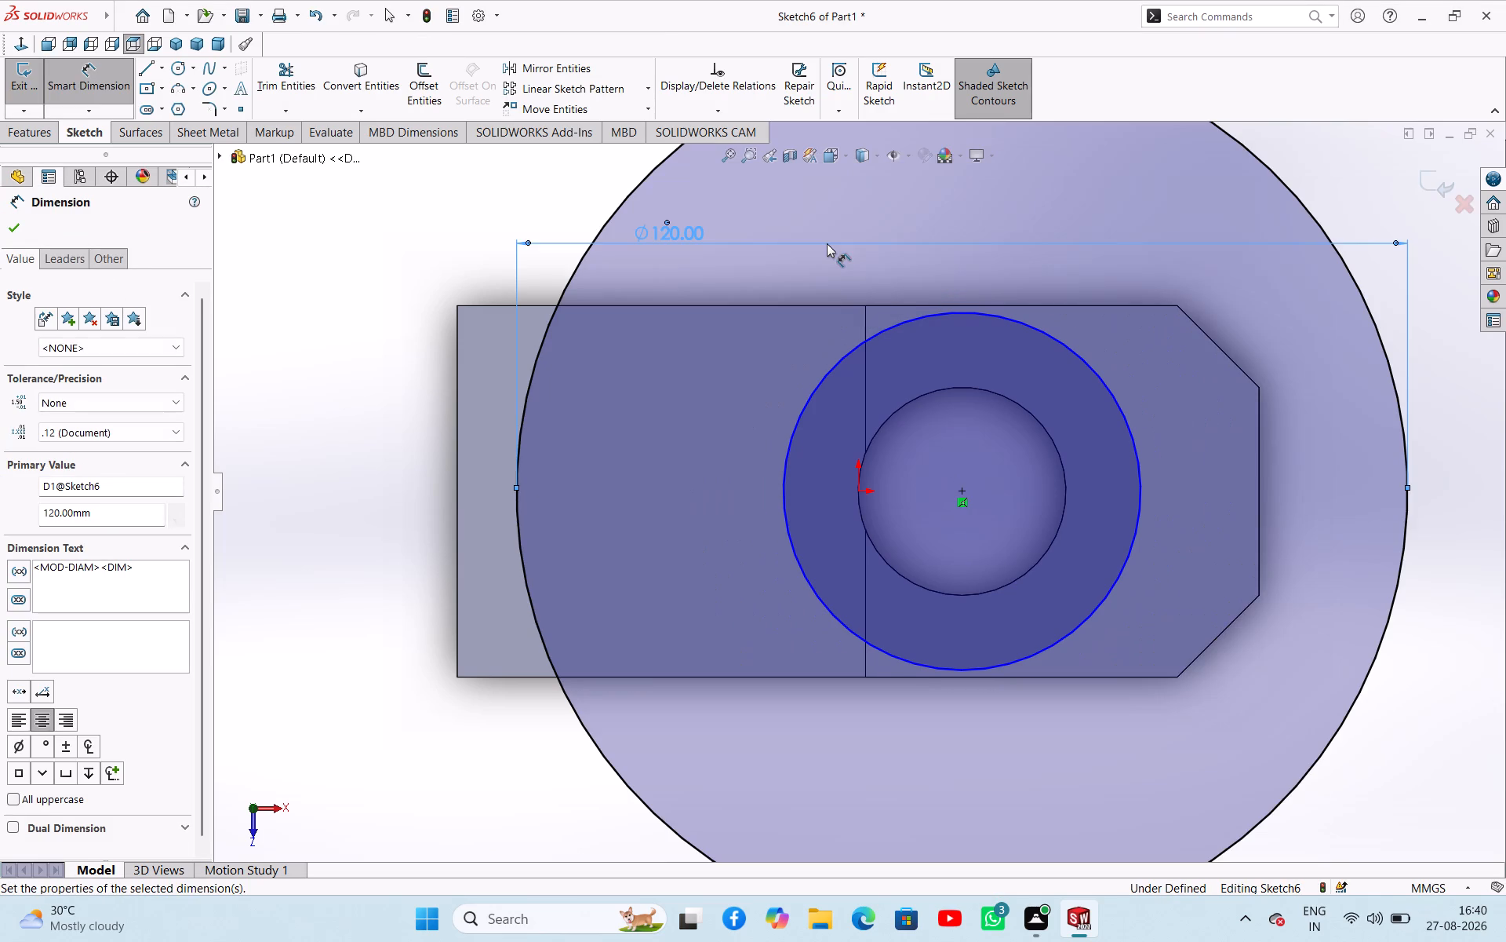
{"action": "left_click", "coordinate": [875, 337]}
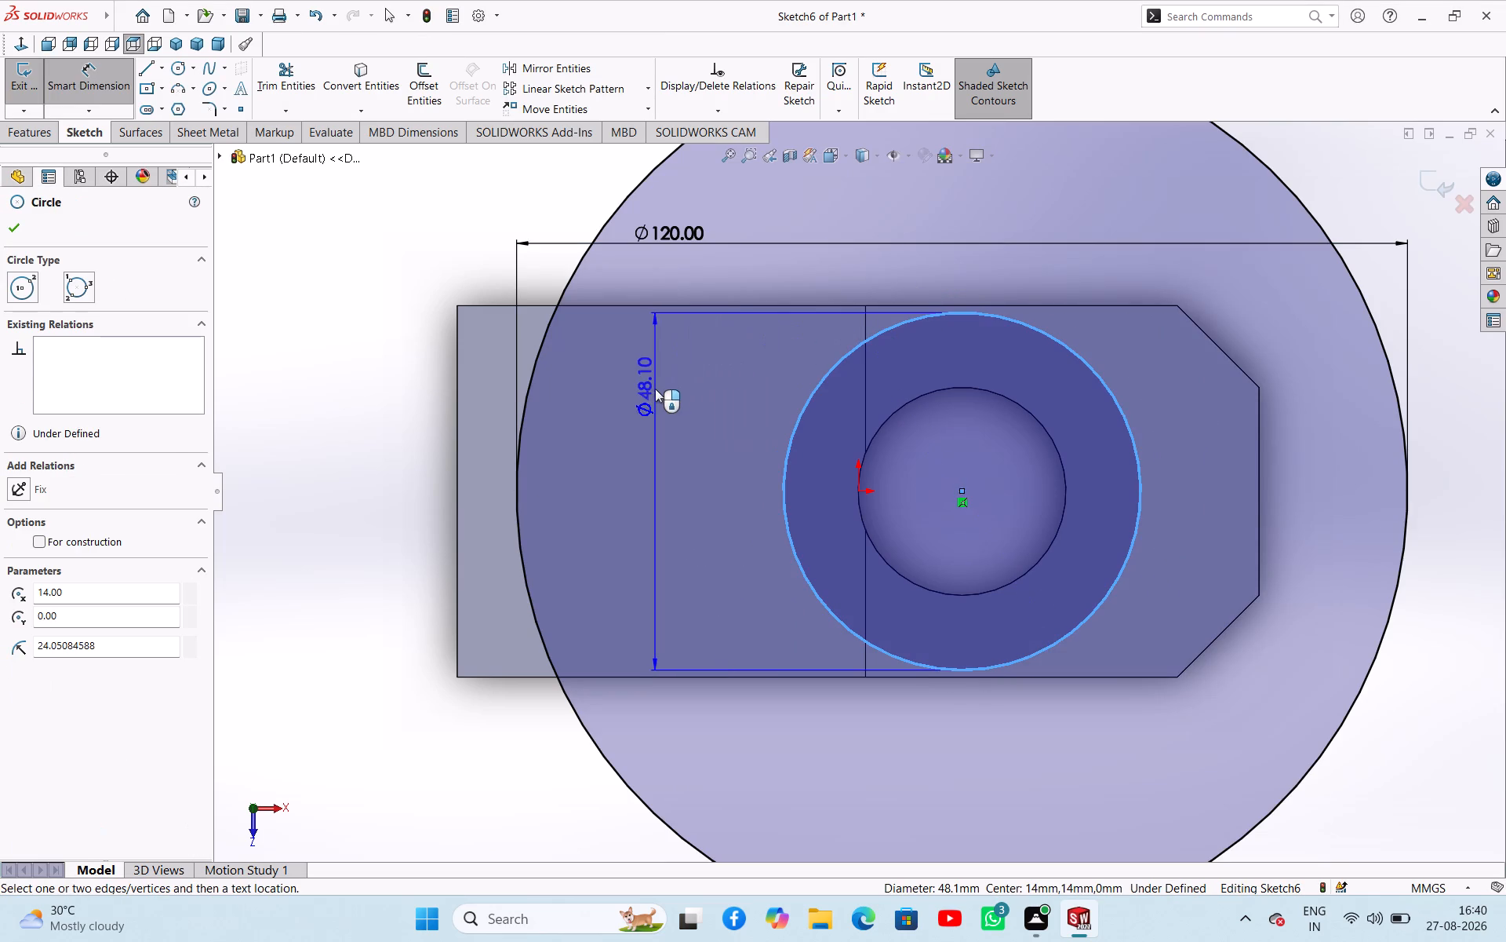
{"action": "left_click", "coordinate": [655, 389]}
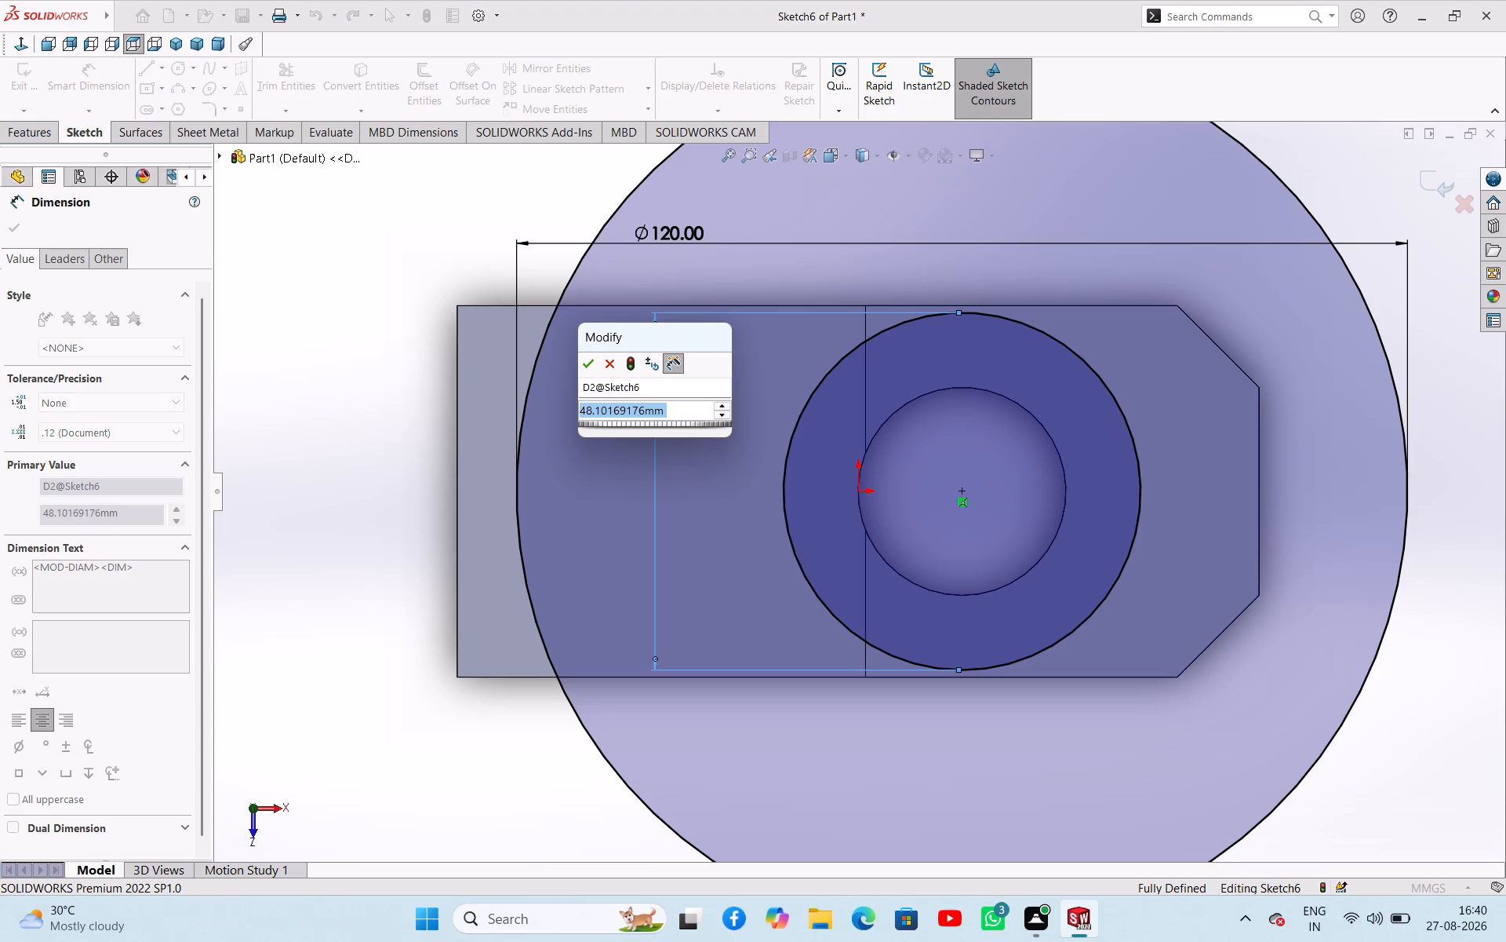
{"action": "type", "text": "80"}
{"action": "key", "text": "Return"}
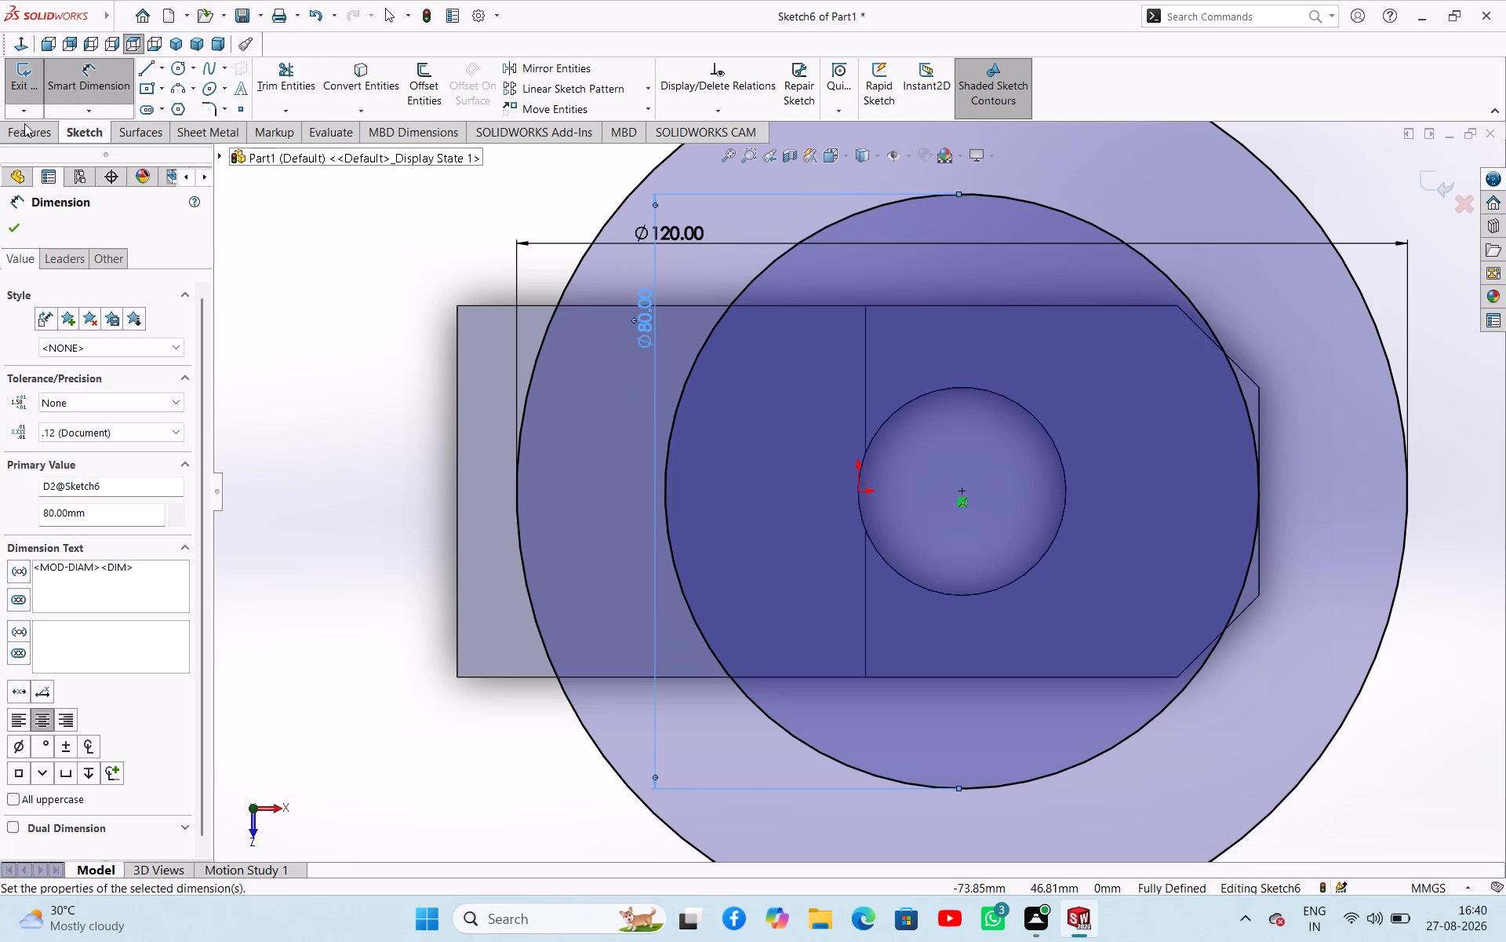
{"action": "left_click", "coordinate": [22, 226]}
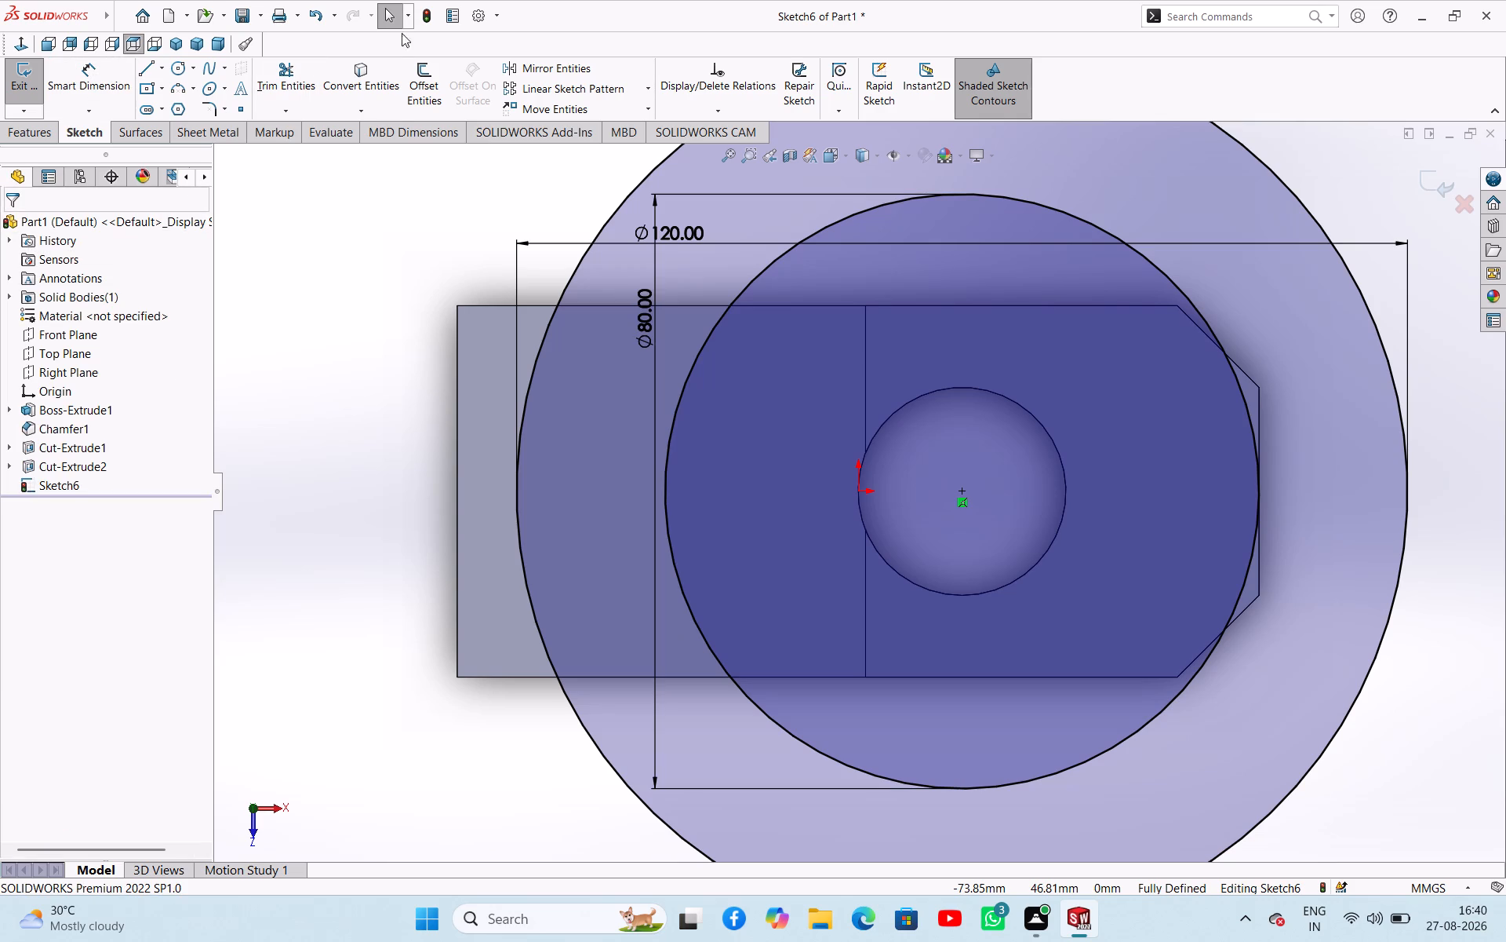
Convert the raised face's two 55 mm side edges into sketch lines.
{"action": "left_click", "coordinate": [380, 71]}
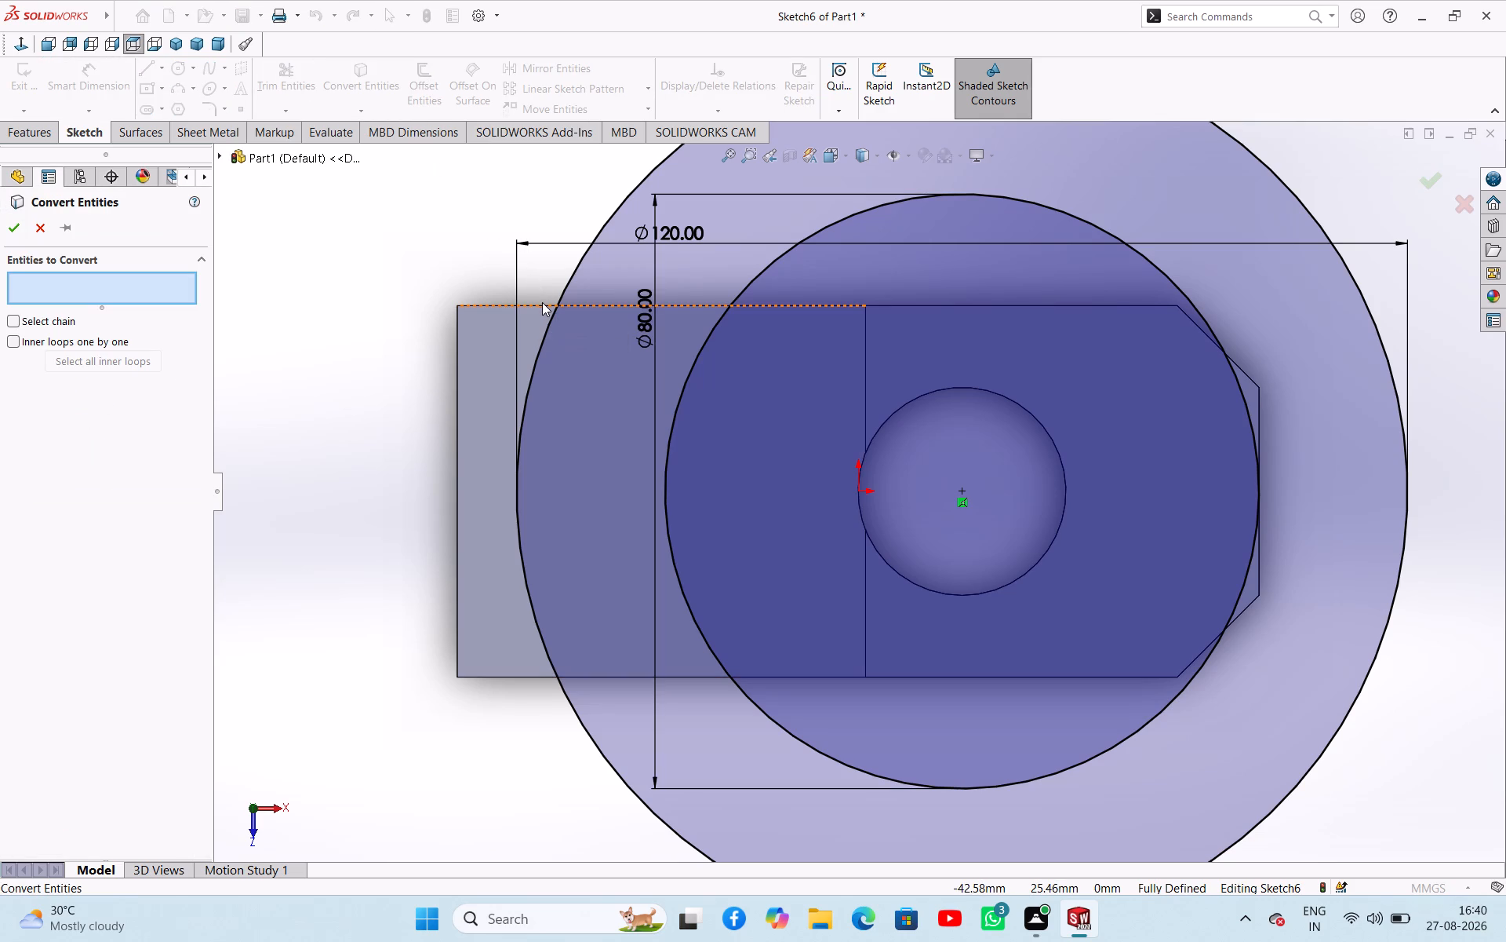
{"action": "left_click", "coordinate": [542, 302]}
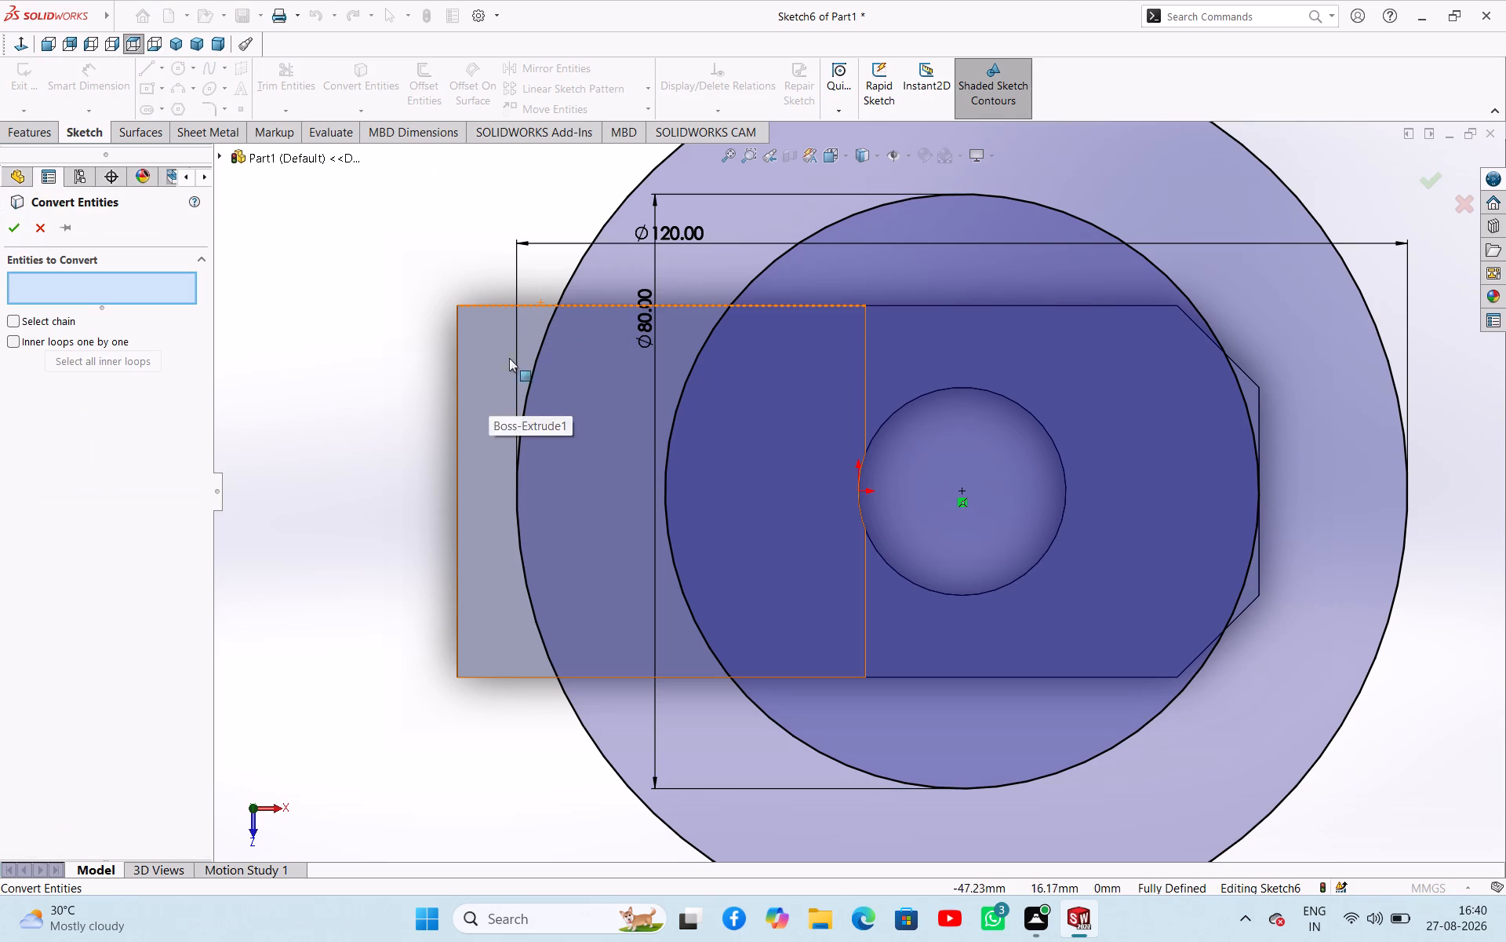
{"action": "left_click", "coordinate": [481, 305]}
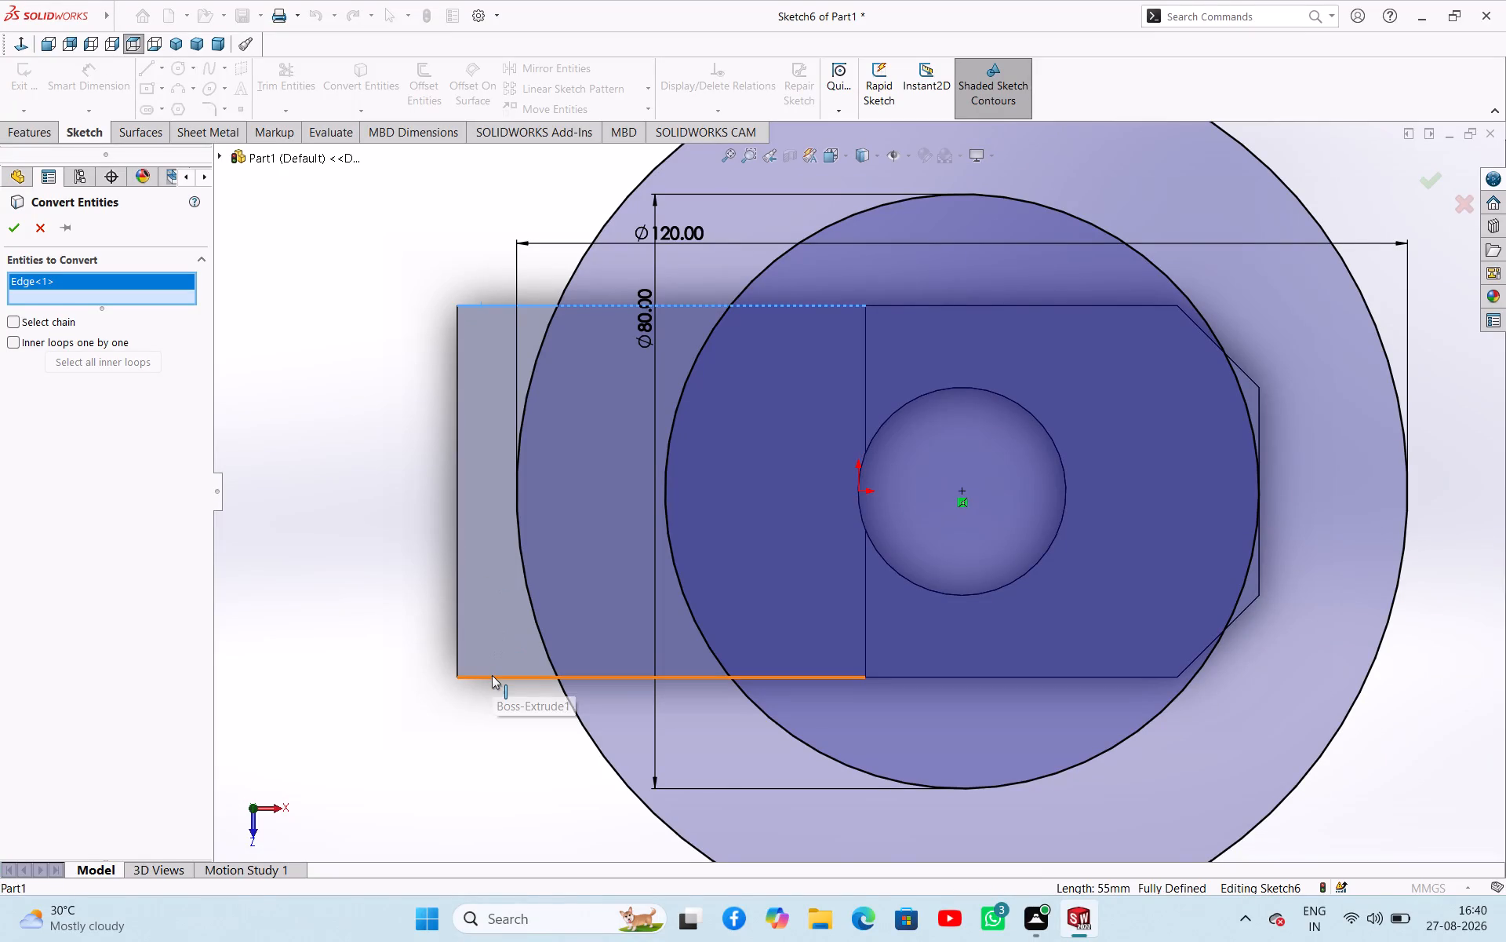
{"action": "left_click", "coordinate": [494, 677]}
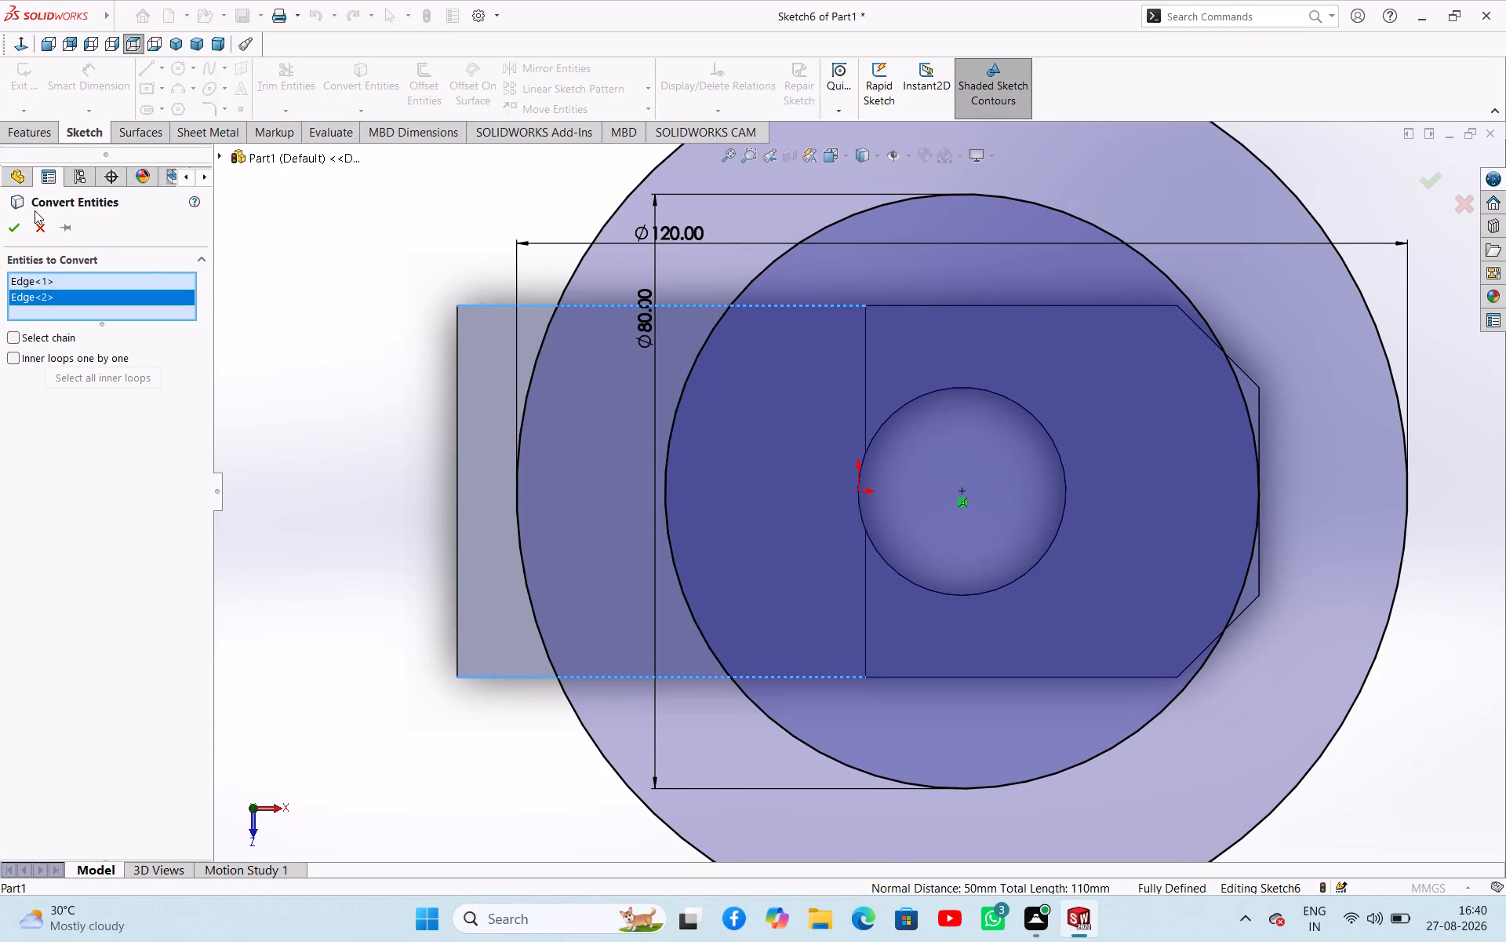
{"action": "left_click", "coordinate": [15, 228]}
{"action": "scroll", "coordinate": [438, 312], "scroll_direction": "up", "scroll_amount": 1}
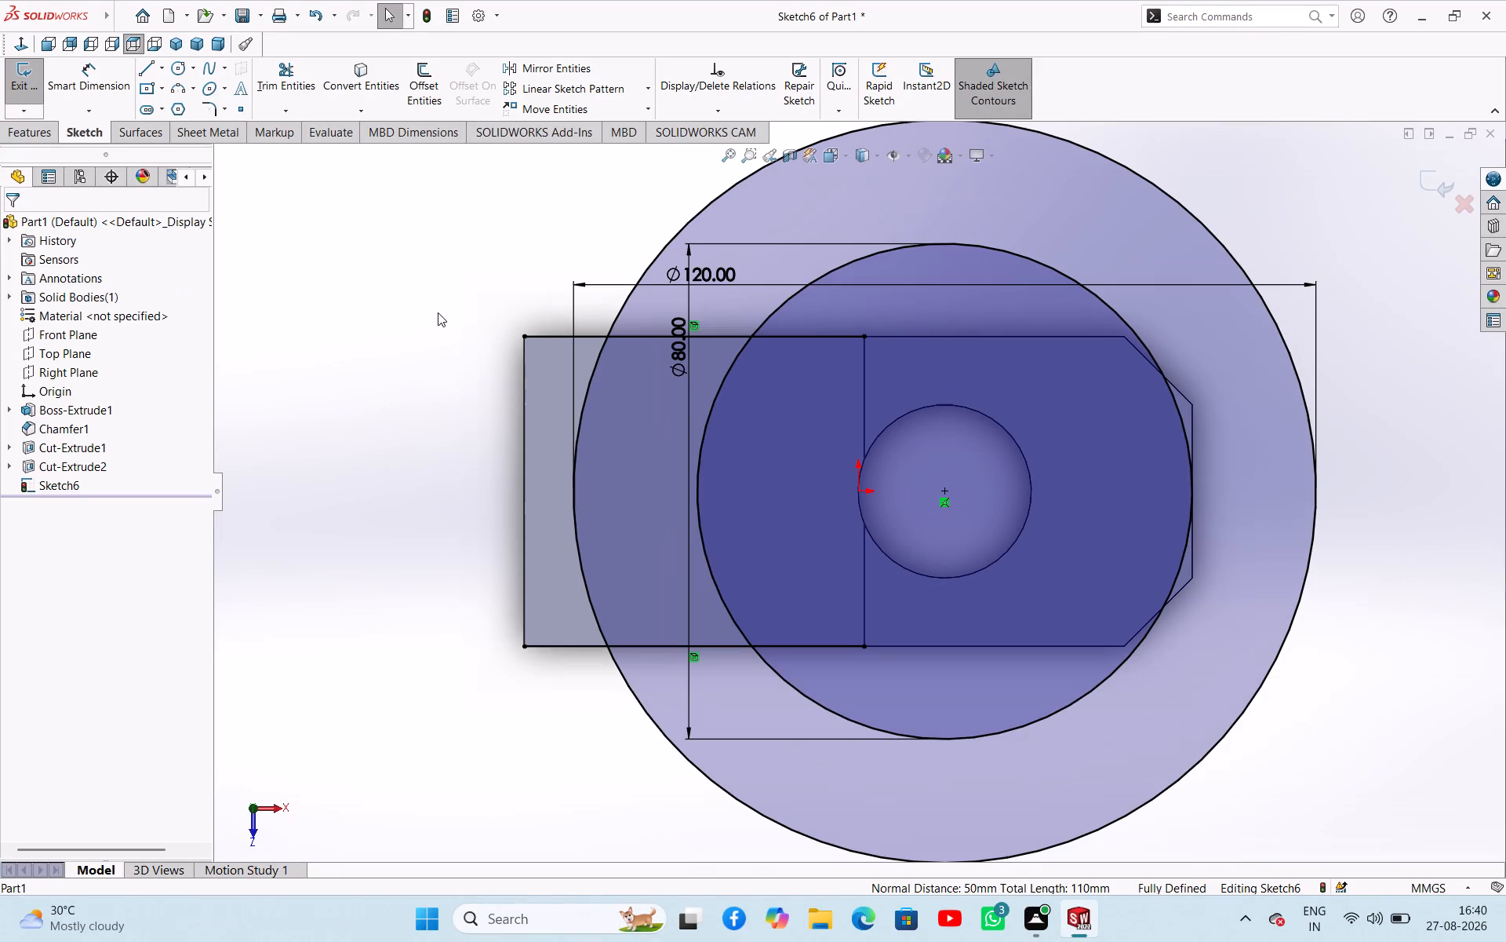
Trim the 120 mm and 80 mm circles outside the side lines, leaving two arcs across the raised face.
{"action": "left_click", "coordinate": [289, 77]}
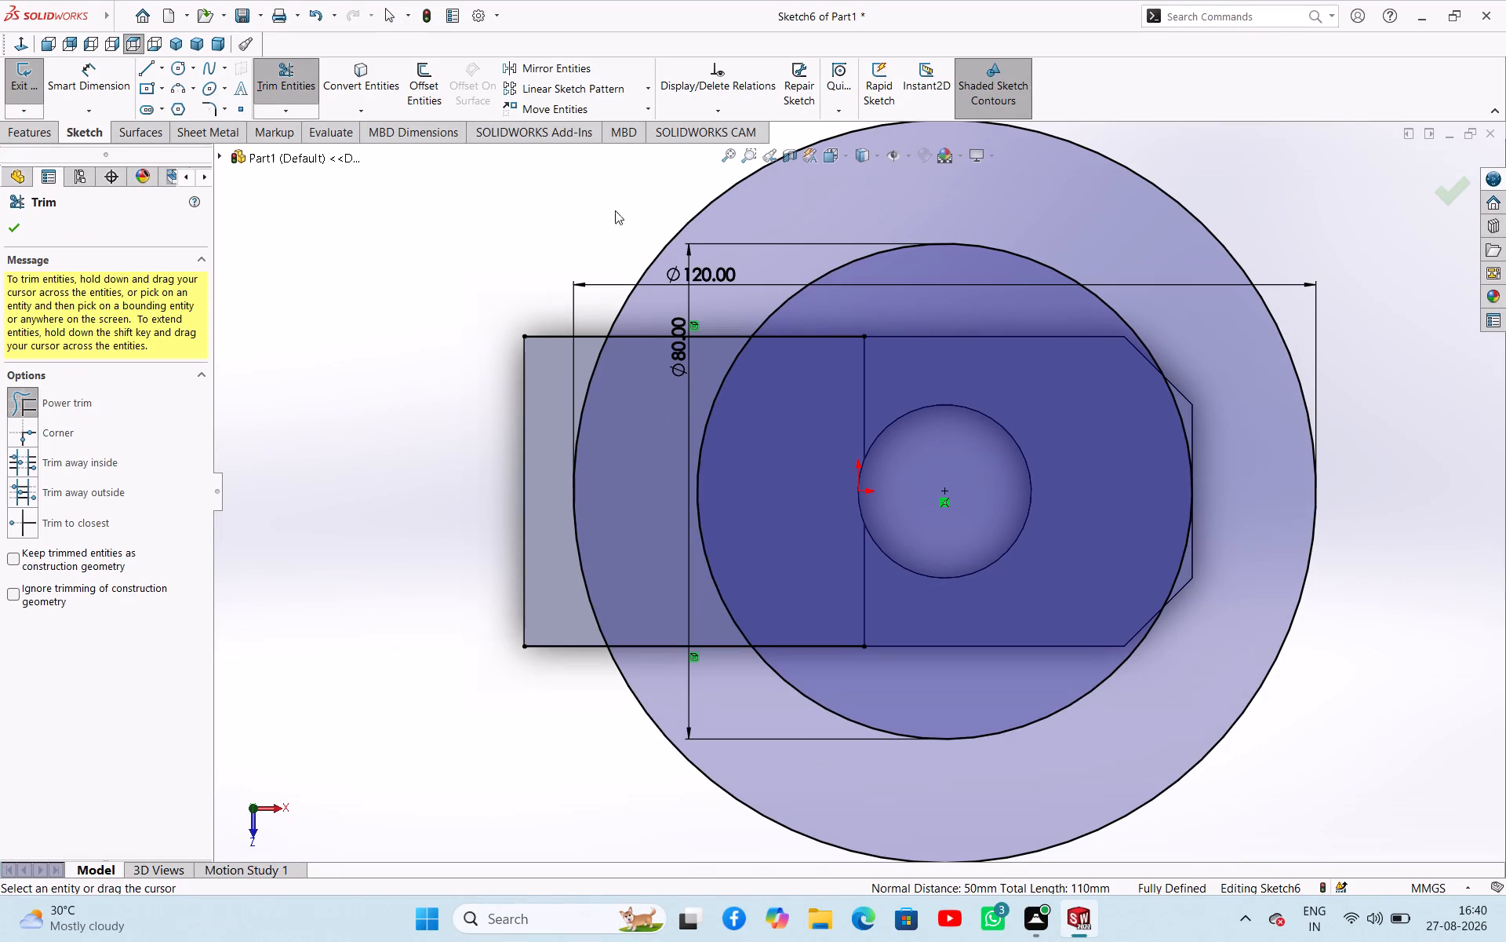
{"action": "left_click_drag", "start_coordinate": [660, 205], "coordinate": [830, 267]}
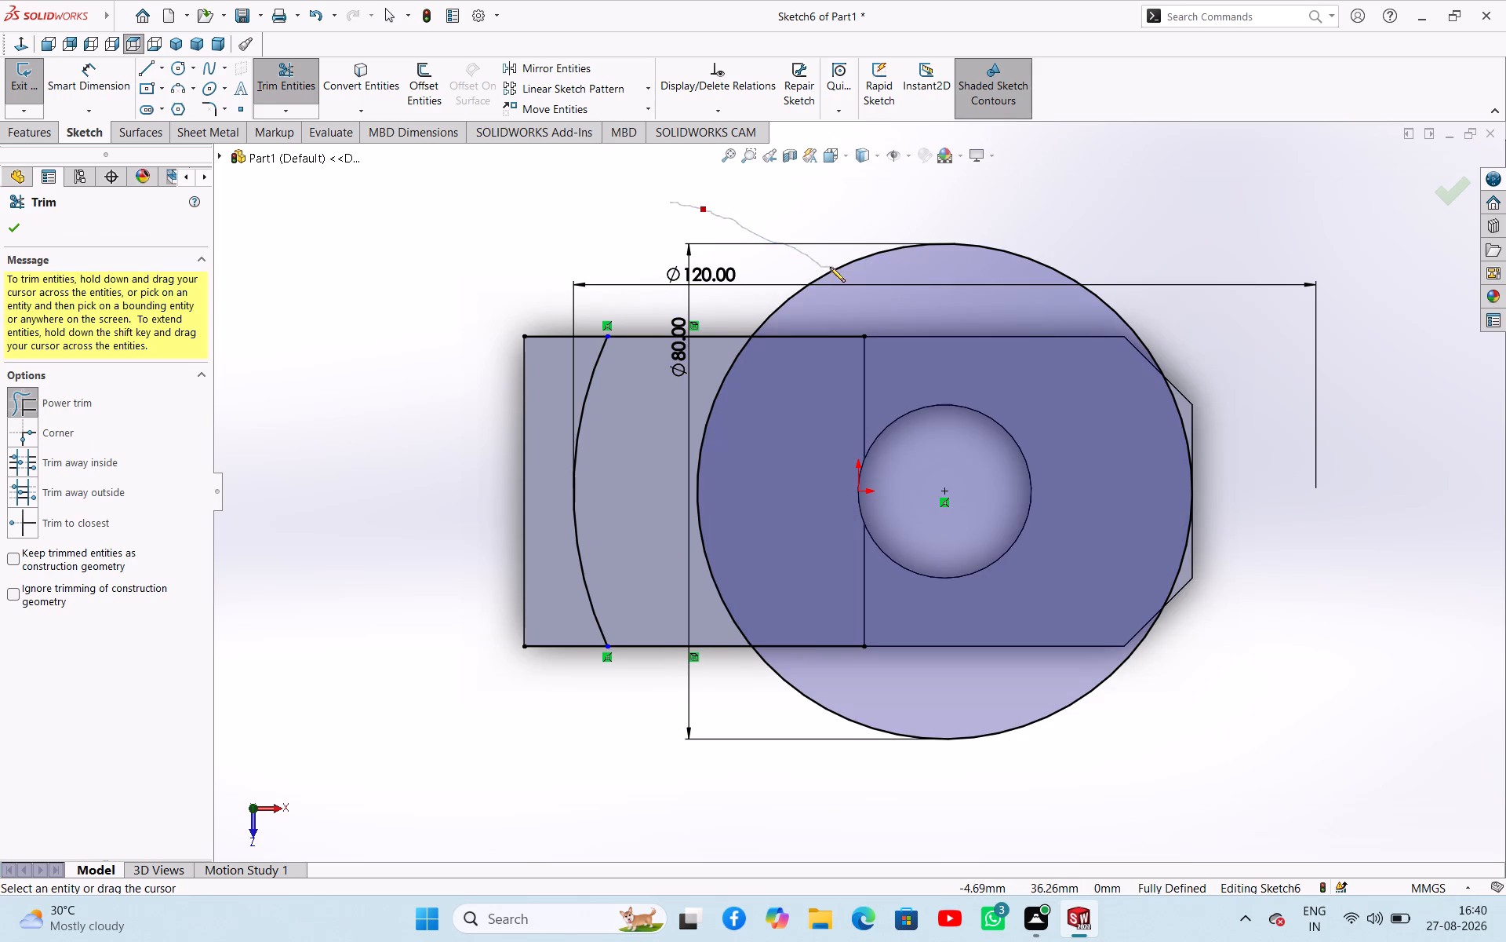
{"action": "left_click_drag", "start_coordinate": [830, 267], "coordinate": [836, 276]}
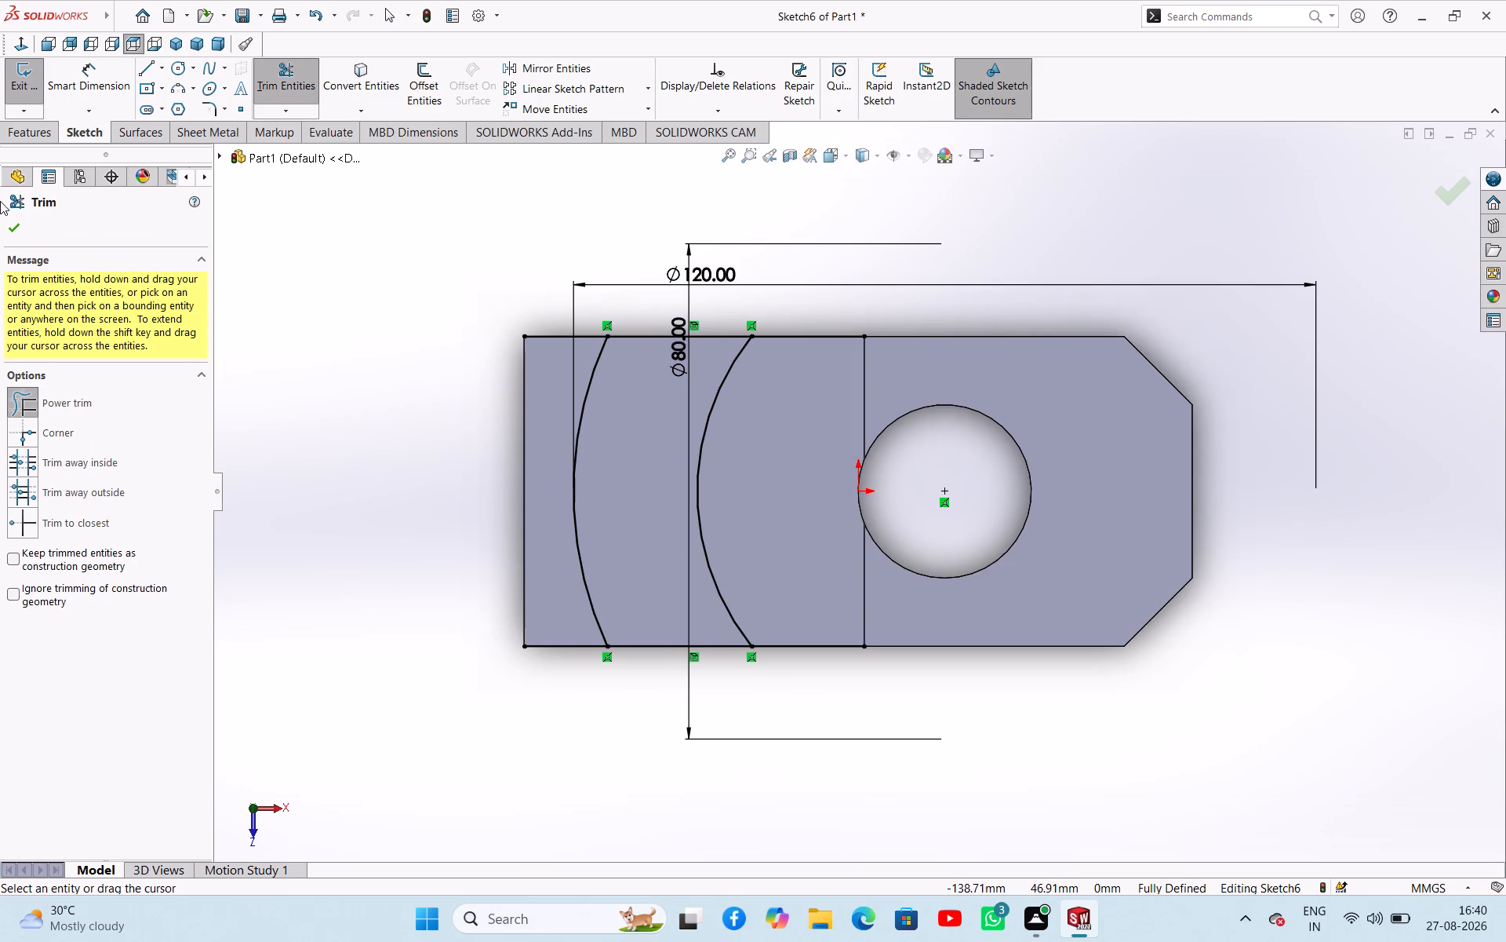
{"action": "left_click", "coordinate": [23, 231]}
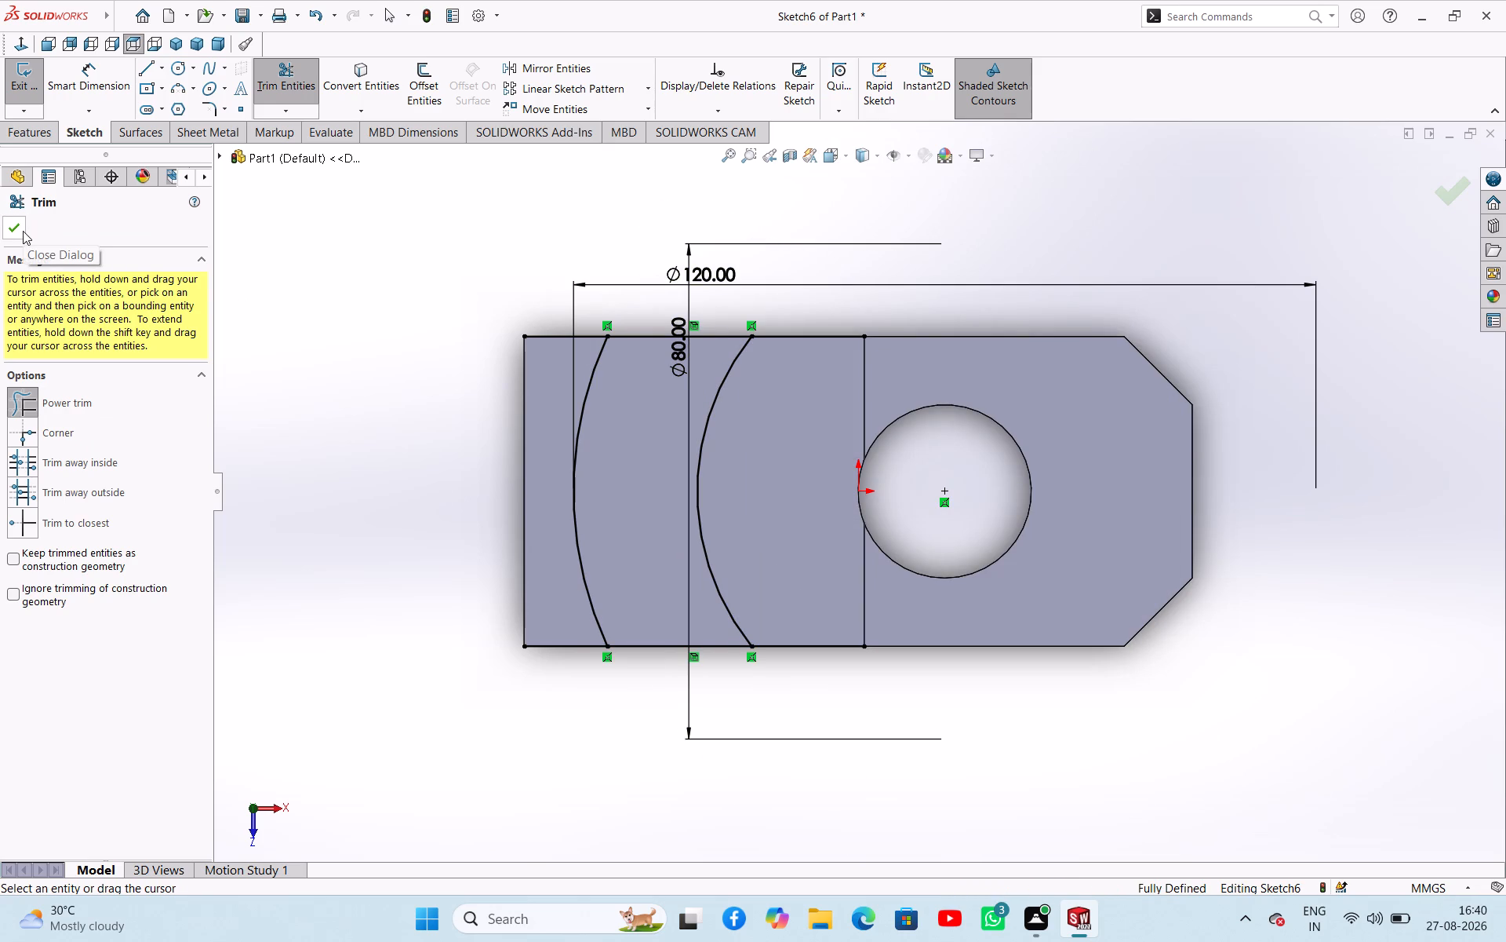
{"action": "left_click", "coordinate": [16, 236]}
{"action": "left_click", "coordinate": [347, 288]}
Trim the four side-line ends beyond the arcs, leaving a closed curved band across the raised face.
{"action": "middle_click_drag", "start_coordinate": [611, 456], "coordinate": [617, 425]}
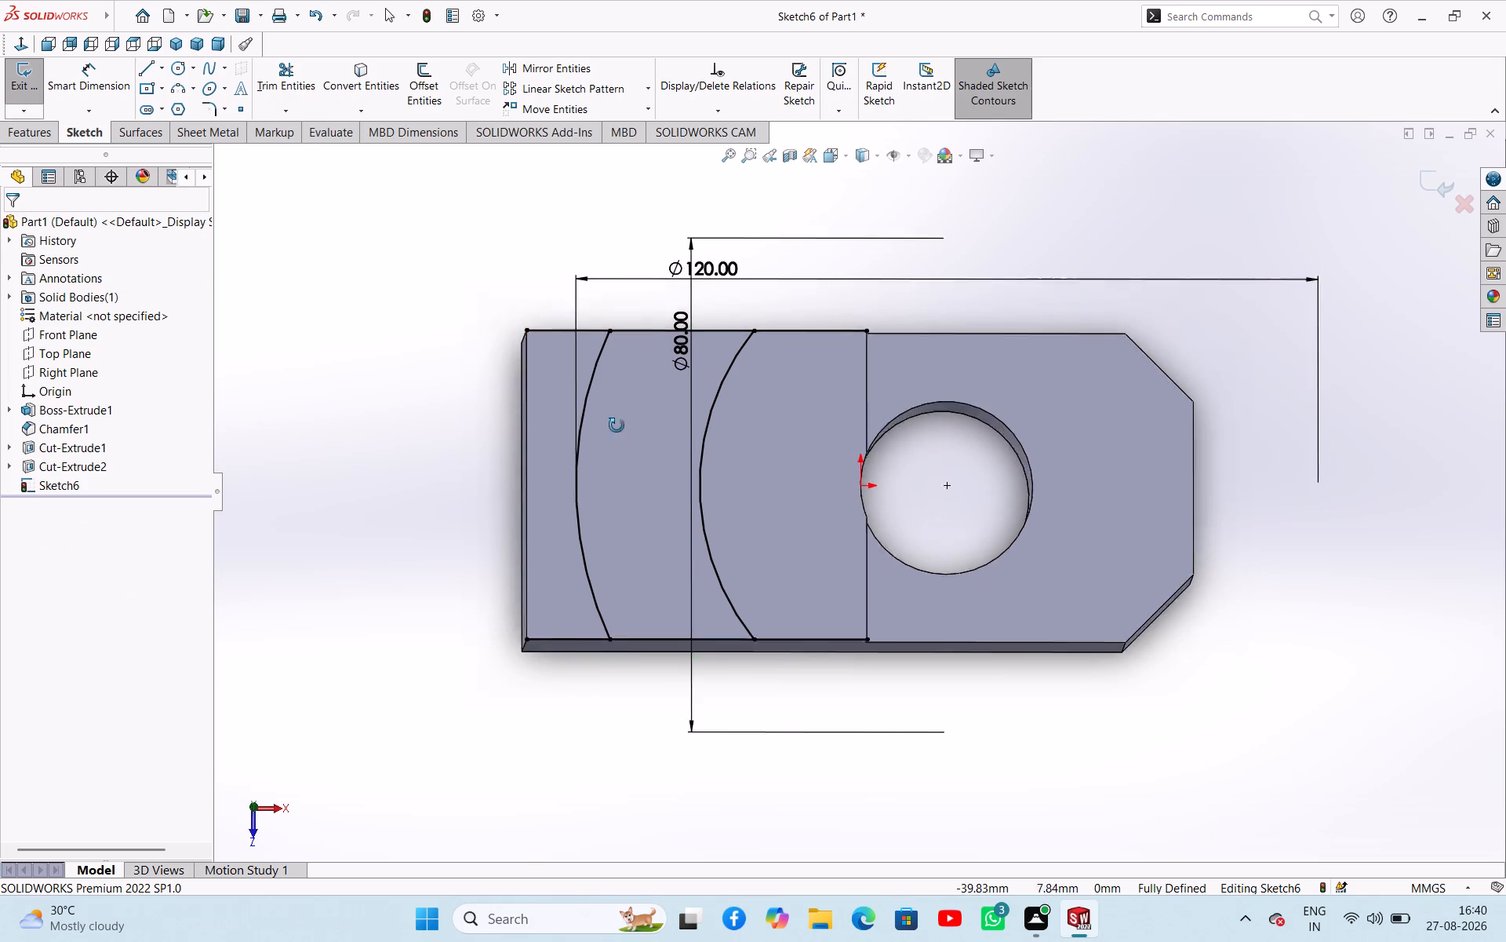
{"action": "middle_click_drag", "start_coordinate": [617, 425], "coordinate": [599, 170]}
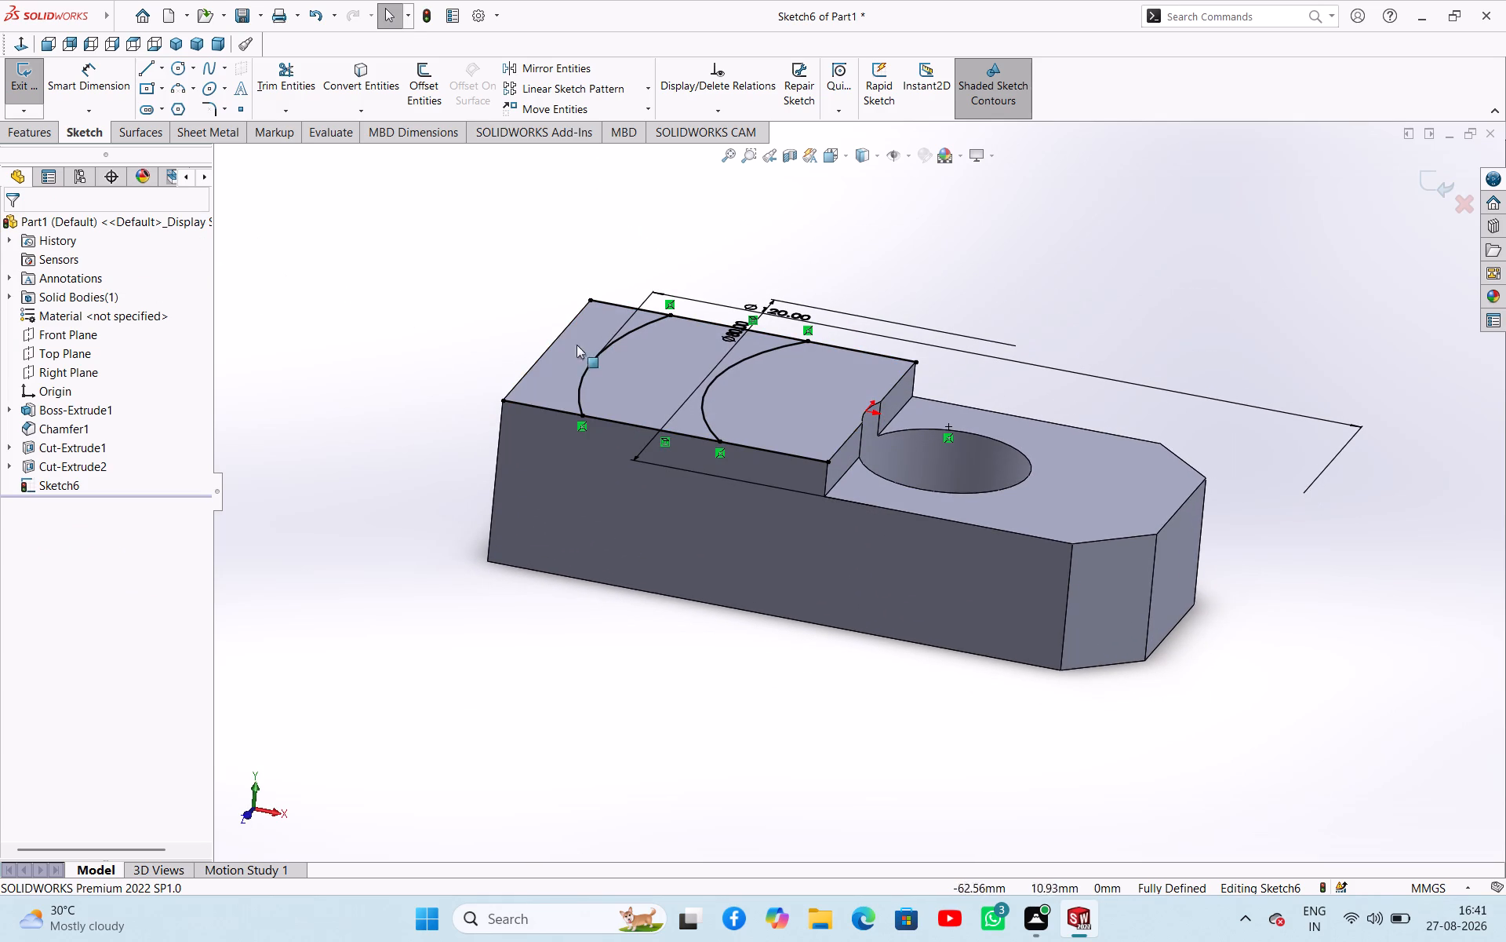
{"action": "scroll", "coordinate": [644, 396], "scroll_direction": "up", "scroll_amount": 2}
{"action": "middle_click_drag", "start_coordinate": [700, 369], "coordinate": [684, 503]}
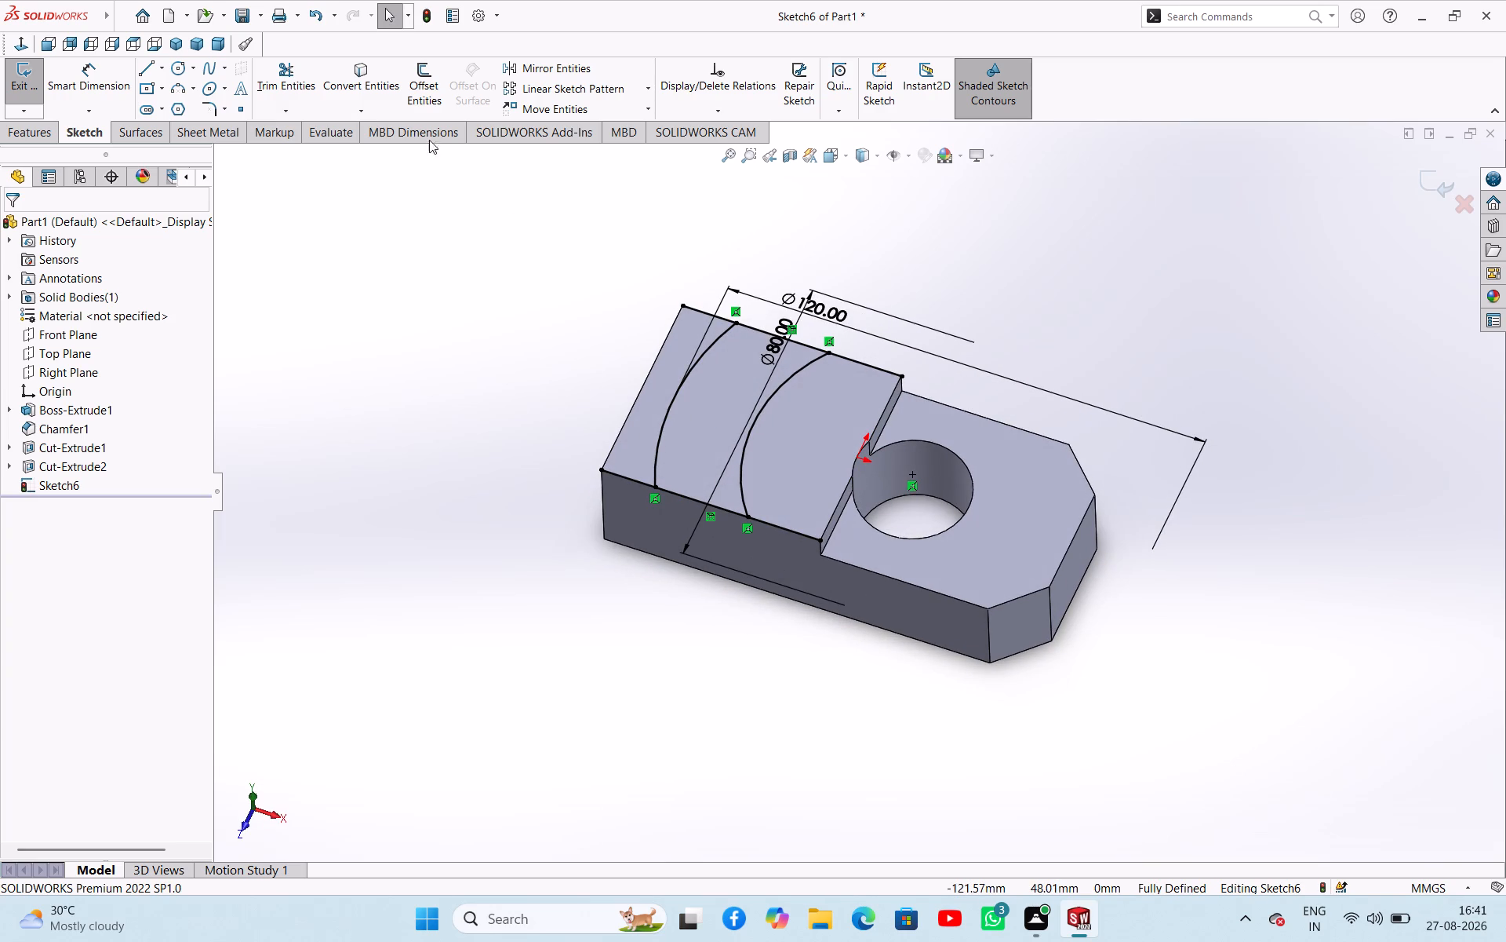
{"action": "left_click", "coordinate": [283, 89]}
{"action": "scroll", "coordinate": [571, 339], "scroll_direction": "down", "scroll_amount": 3}
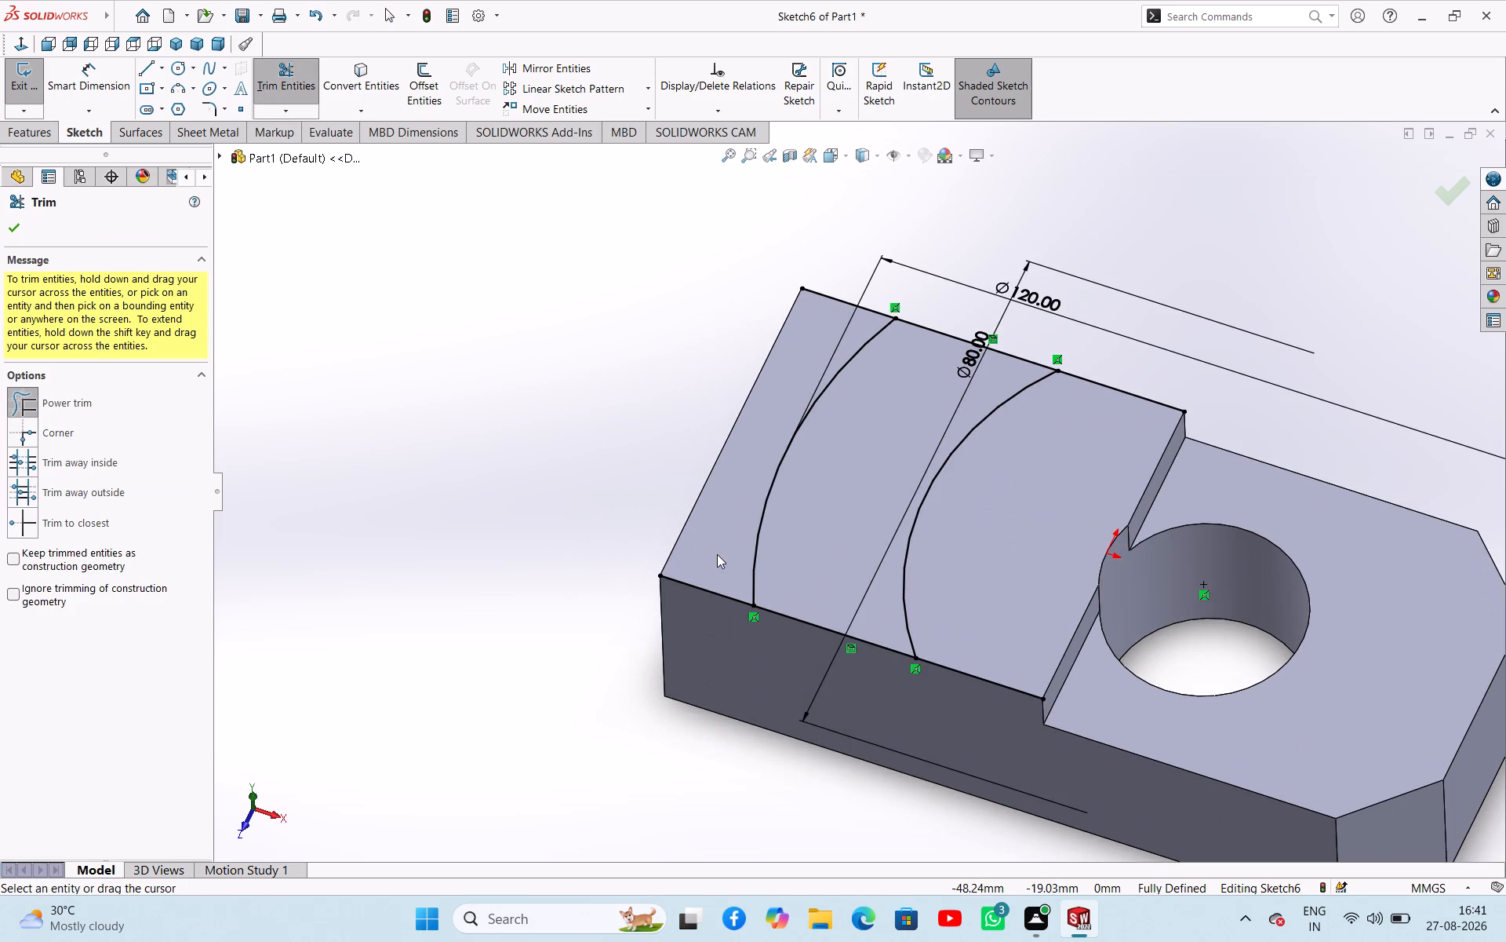
{"action": "left_click_drag", "start_coordinate": [717, 554], "coordinate": [708, 600]}
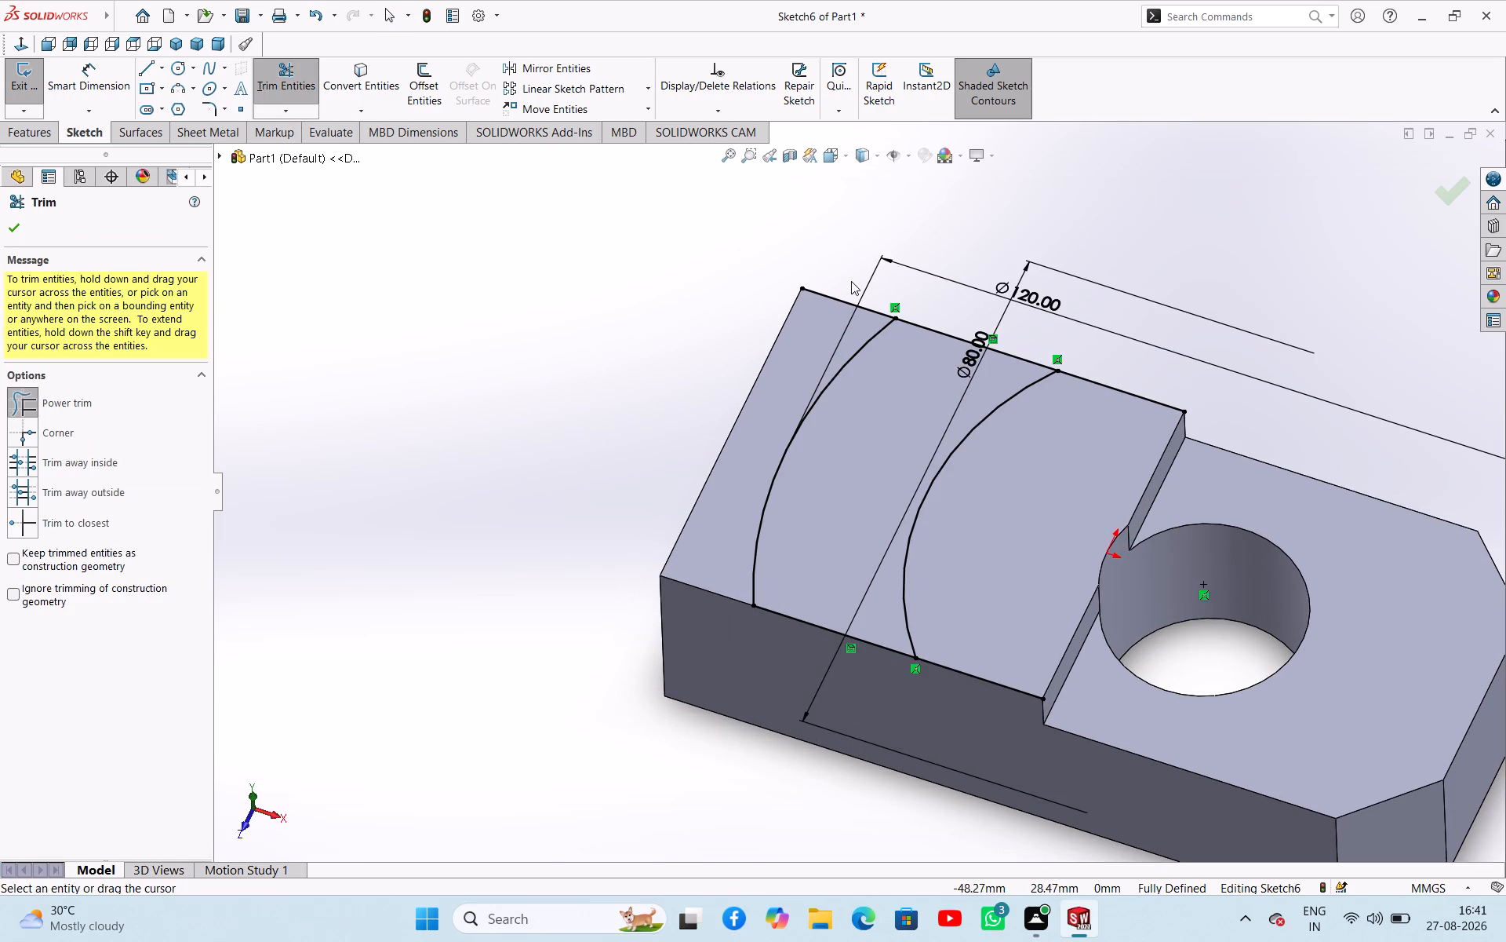
{"action": "left_click_drag", "start_coordinate": [851, 279], "coordinate": [830, 306]}
{"action": "left_click_drag", "start_coordinate": [999, 639], "coordinate": [963, 692]}
{"action": "left_click_drag", "start_coordinate": [1151, 369], "coordinate": [1117, 407]}
{"action": "left_click", "coordinate": [14, 233]}
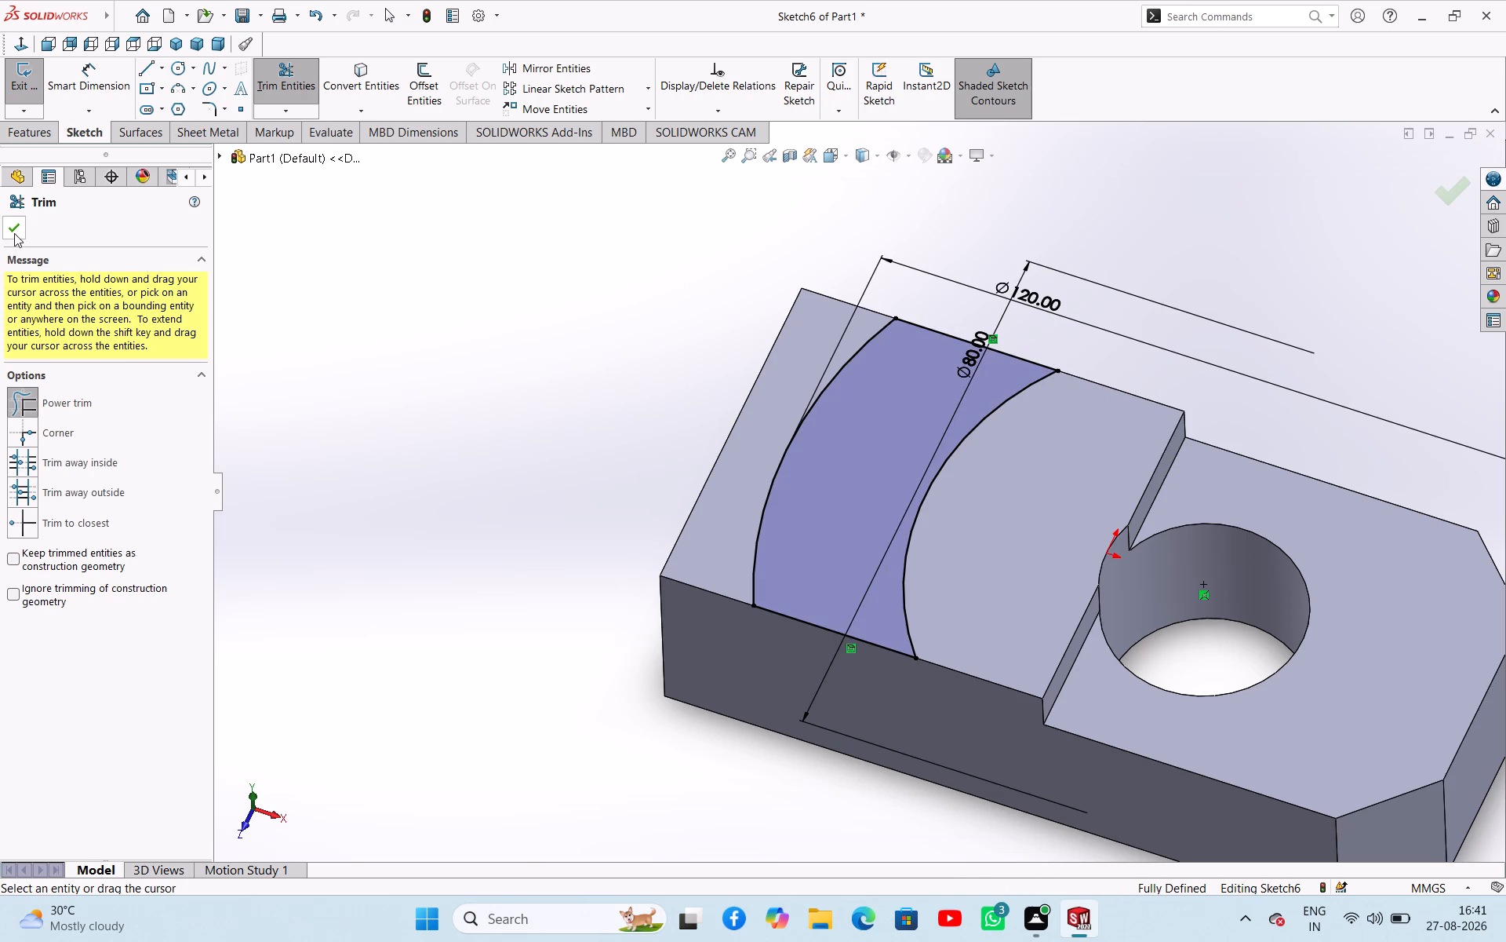
{"action": "left_click", "coordinate": [15, 230]}
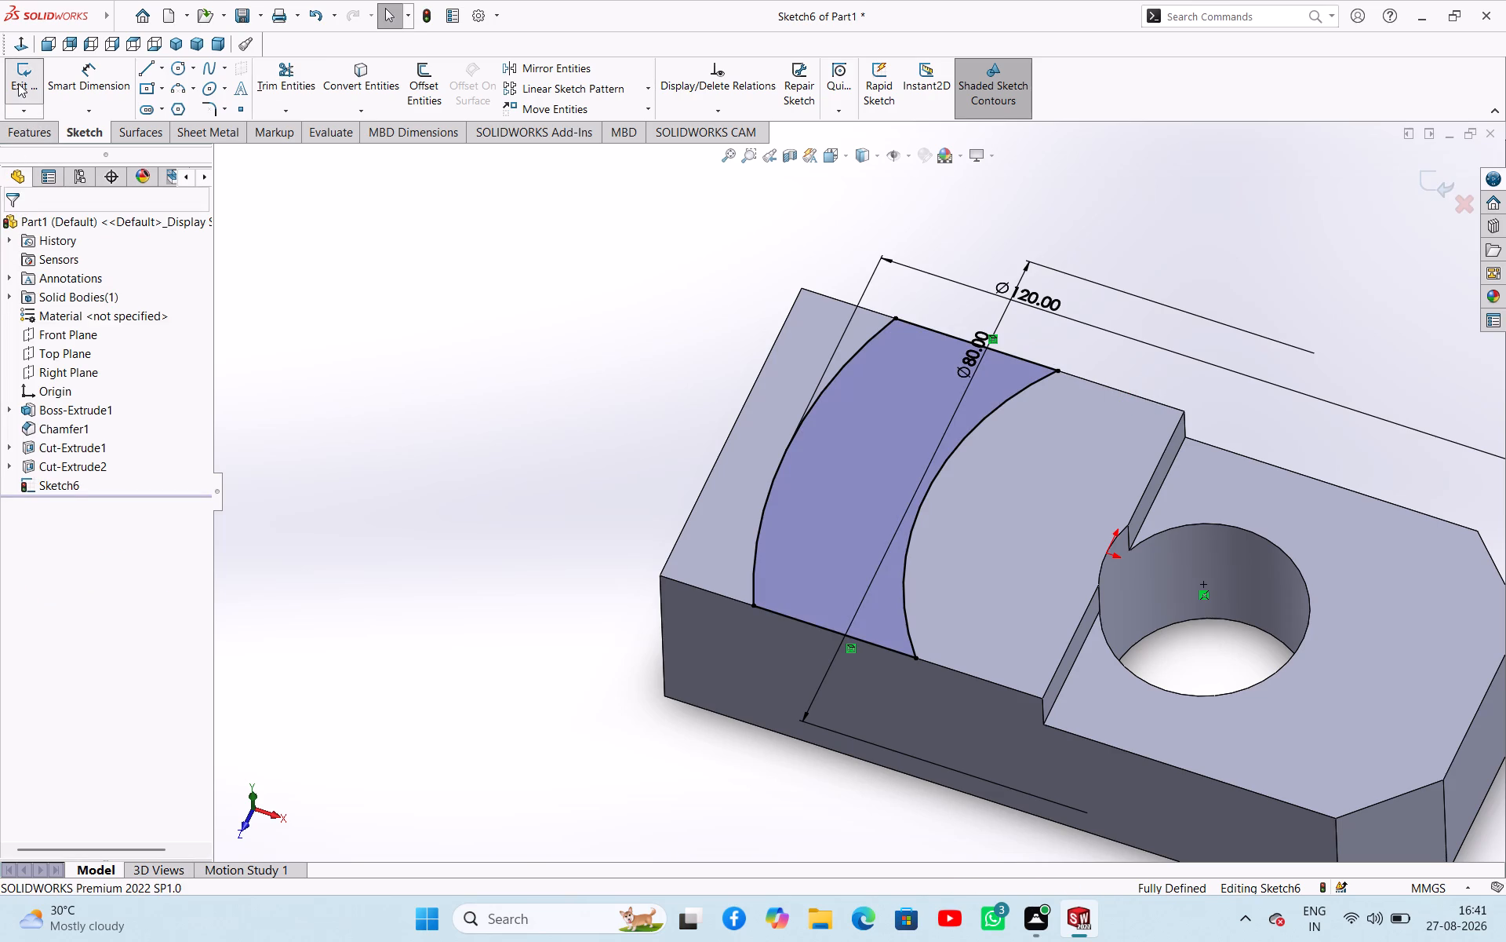
Extrude-cut the curved band as a blind cut 6 mm deep.
{"action": "left_click", "coordinate": [18, 83]}
{"action": "left_click", "coordinate": [259, 79]}
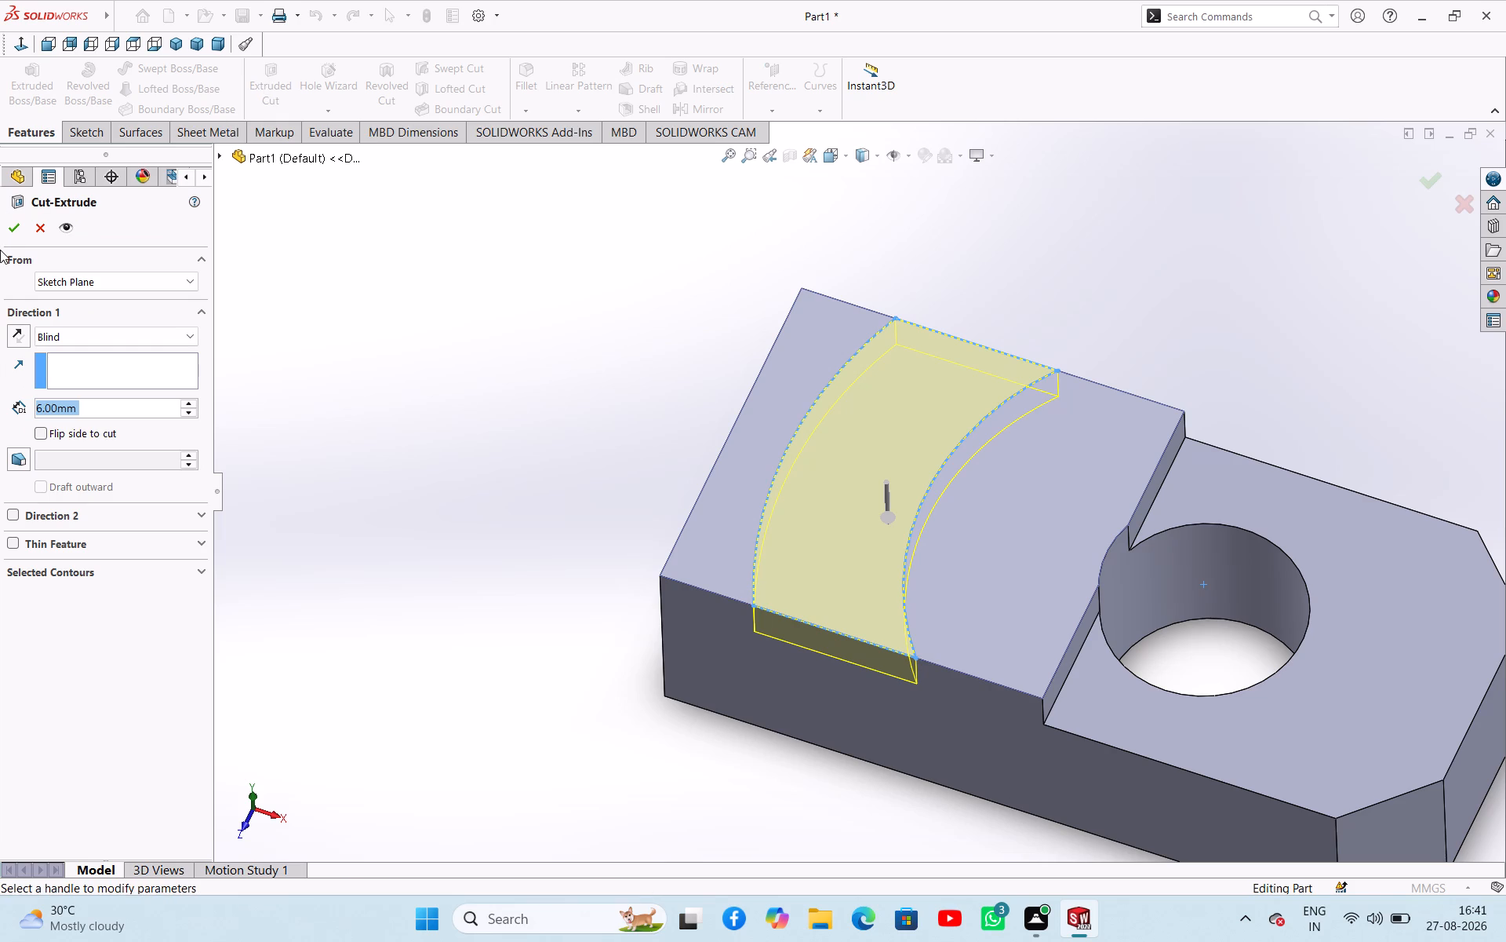
{"action": "left_click", "coordinate": [19, 233]}
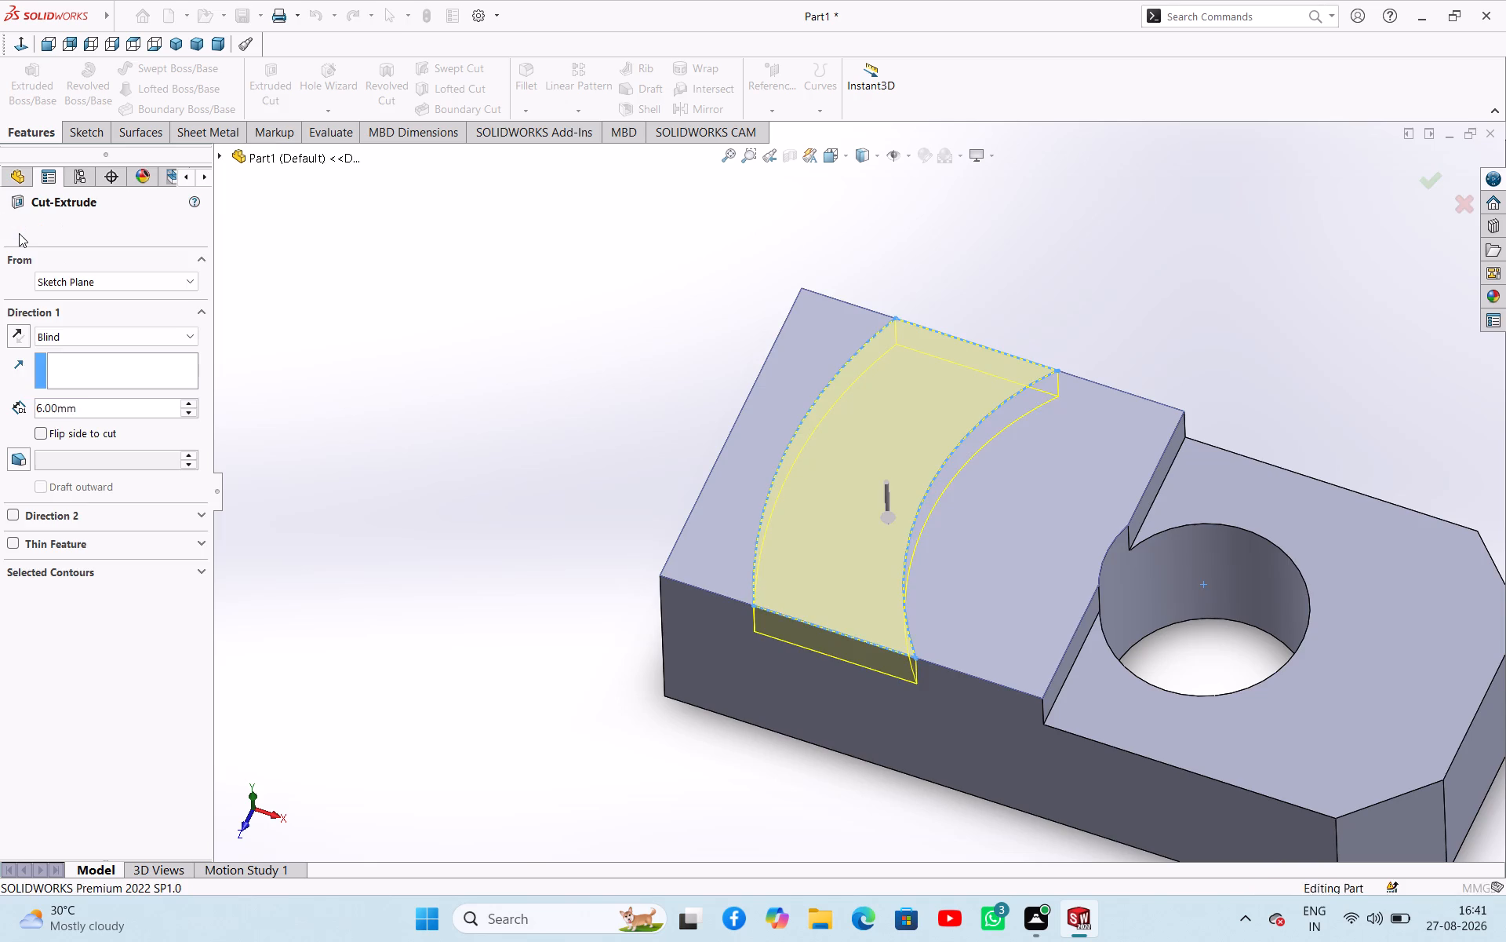
{"action": "left_click", "coordinate": [305, 403]}
Start a sketch on the curved groove's floor and draw a circle about 100.5 mm in diameter, concentric with the hole.
{"action": "middle_click_drag", "start_coordinate": [305, 403], "coordinate": [330, 360]}
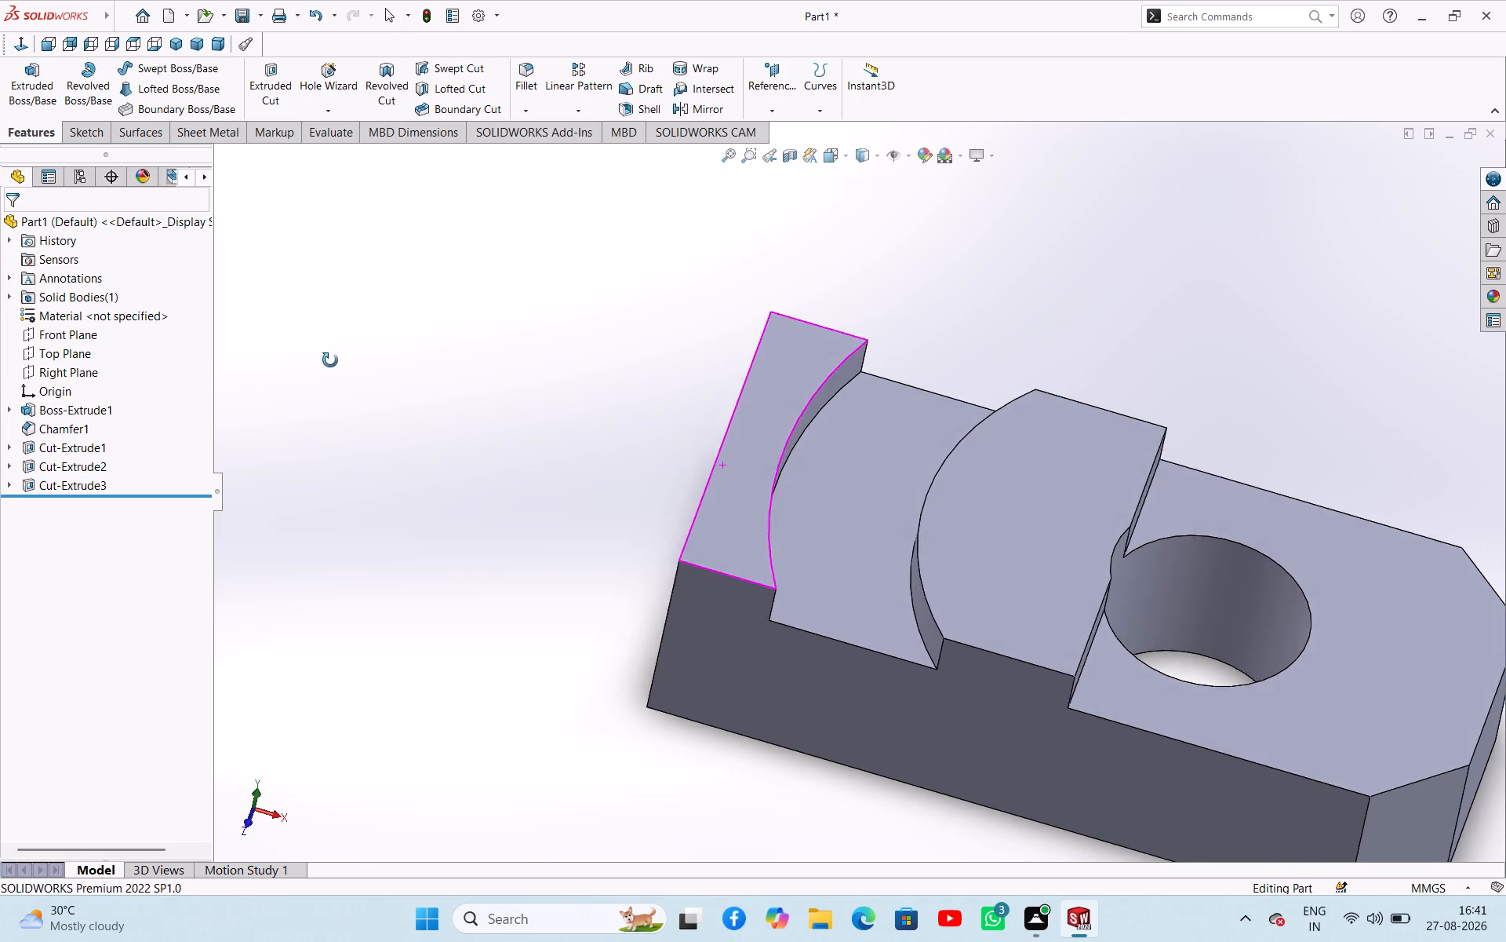
{"action": "middle_click_drag", "start_coordinate": [330, 360], "coordinate": [331, 400]}
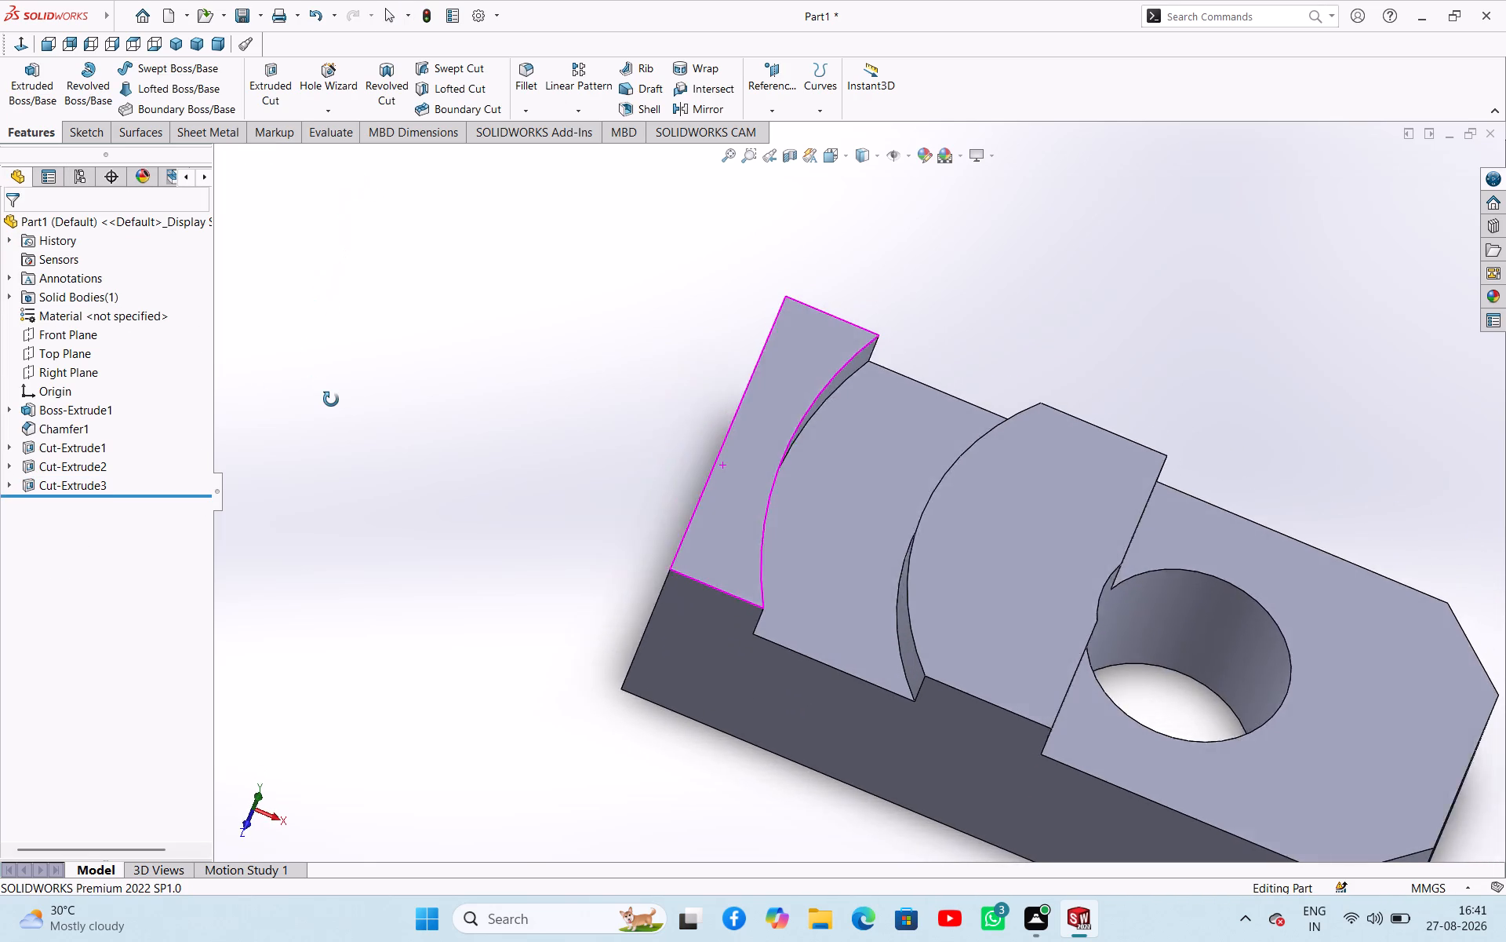
{"action": "middle_click_drag", "start_coordinate": [331, 400], "coordinate": [336, 414]}
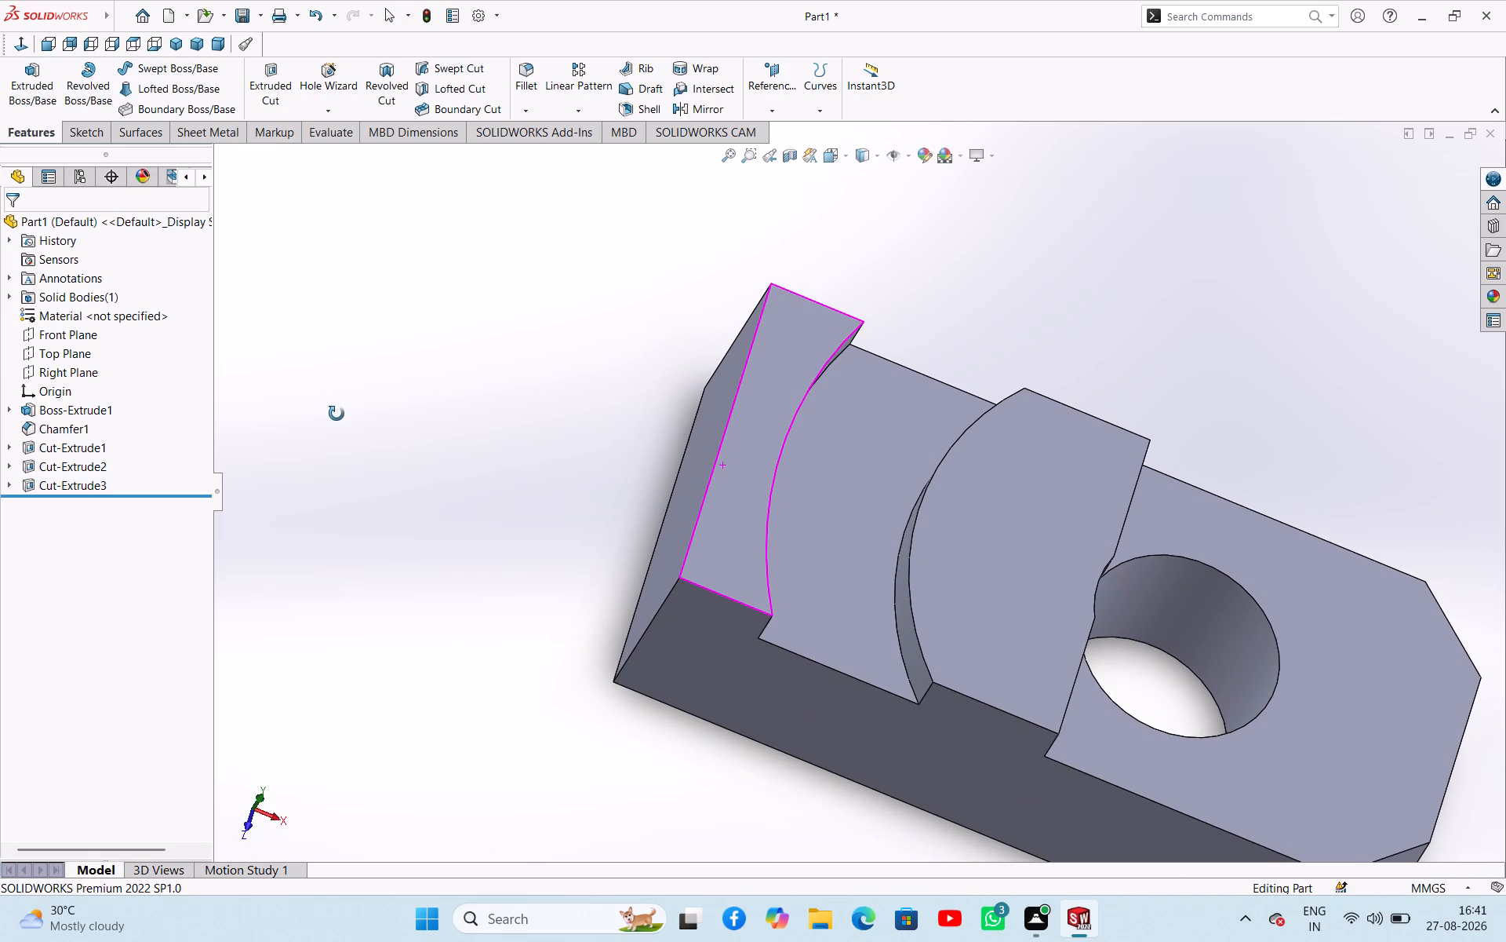
{"action": "middle_click_drag", "start_coordinate": [336, 414], "coordinate": [337, 424]}
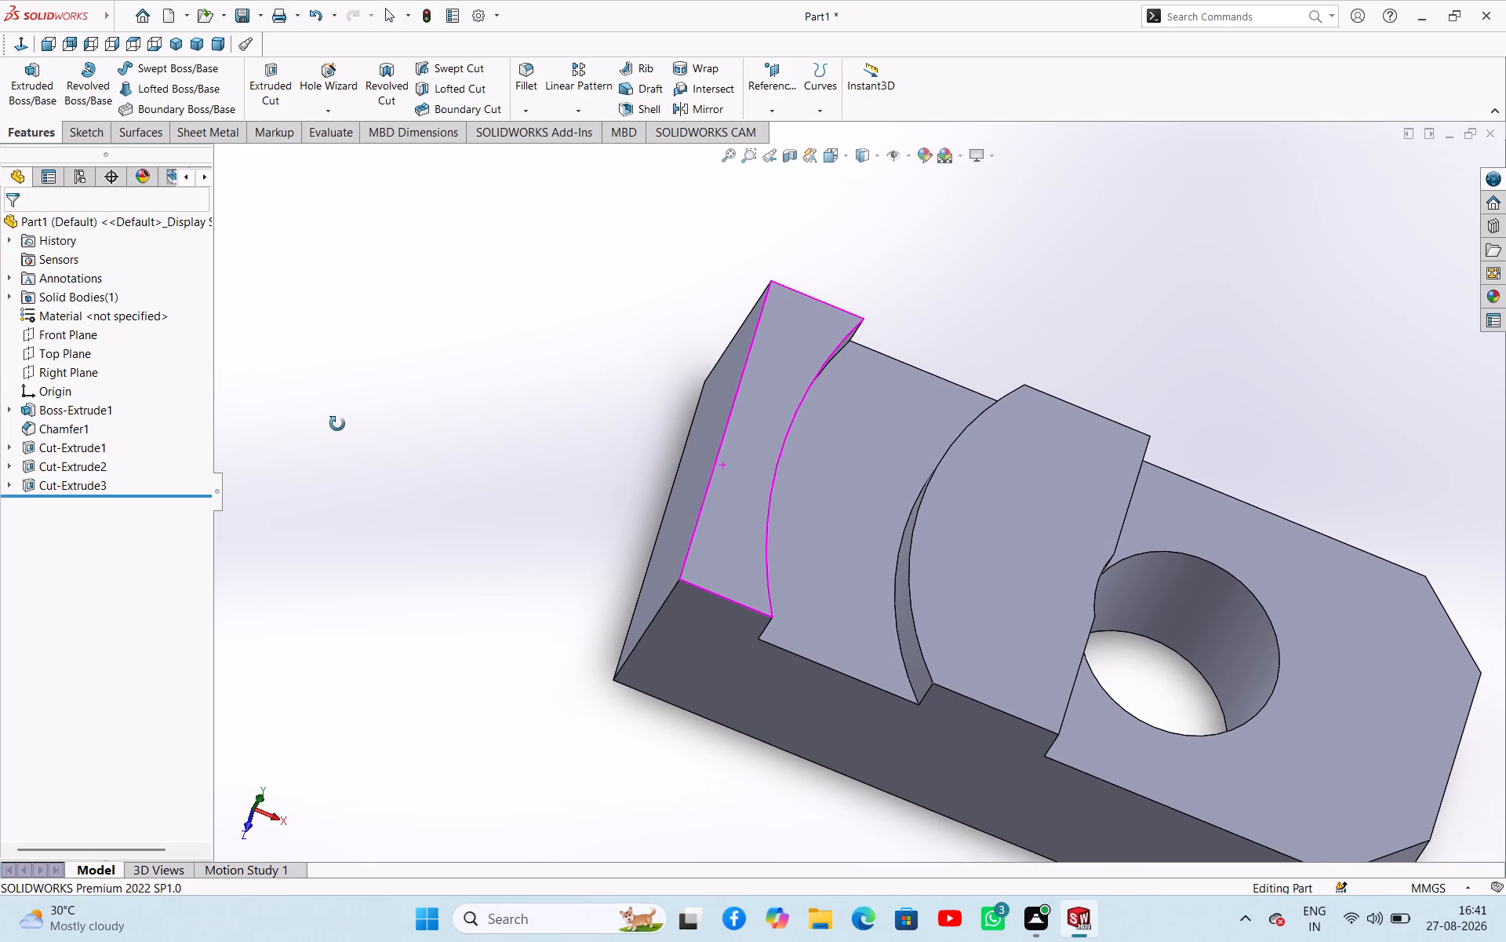
{"action": "middle_click_drag", "start_coordinate": [337, 424], "coordinate": [335, 471]}
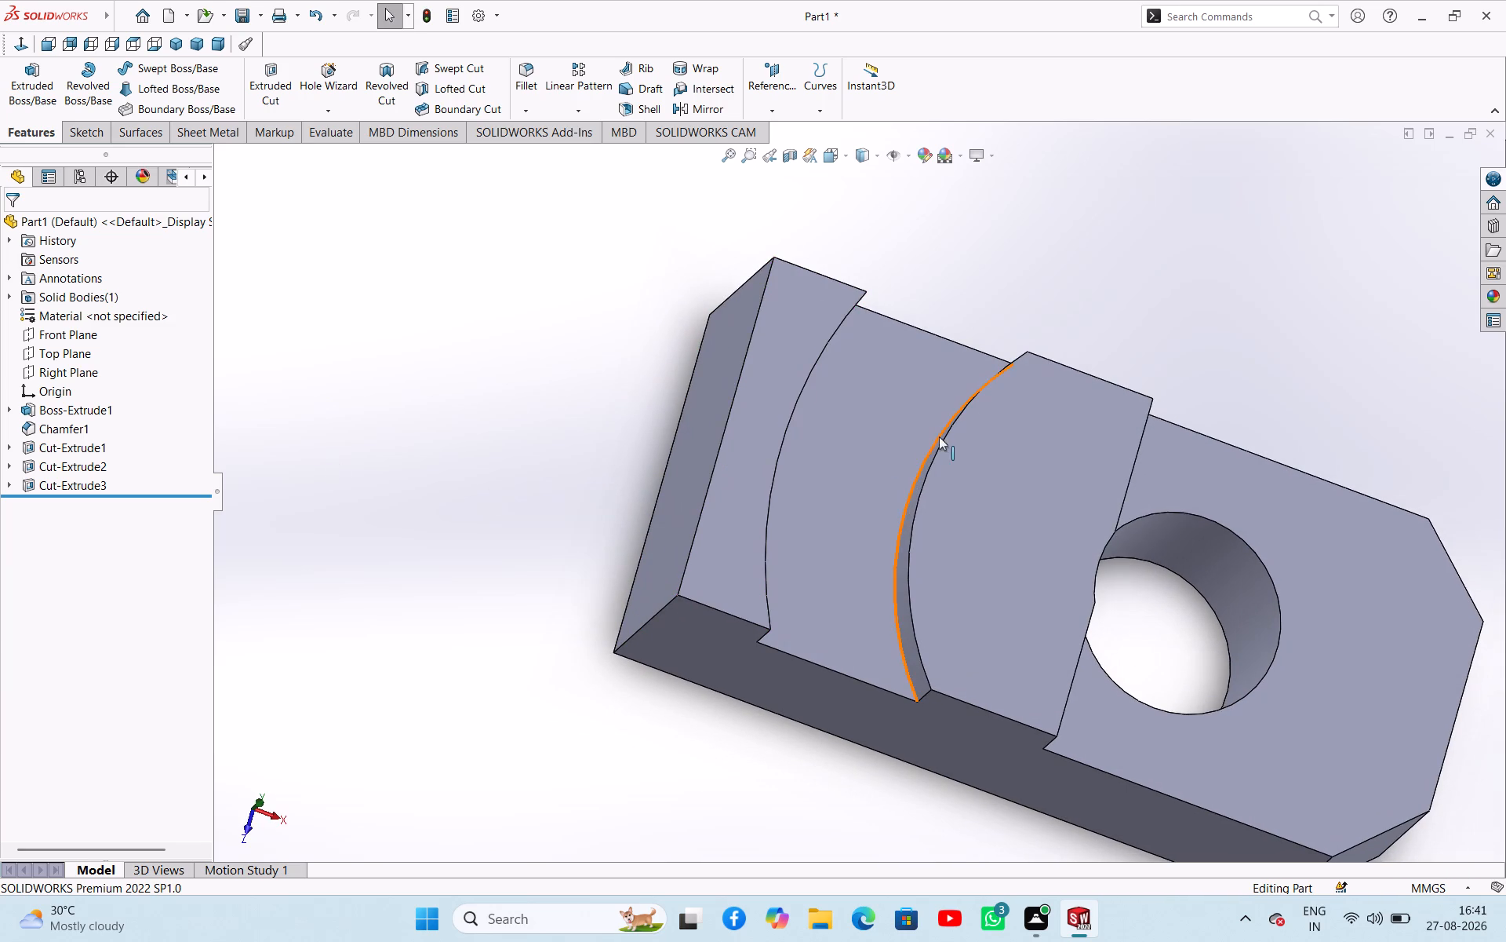
{"action": "left_click", "coordinate": [886, 441]}
{"action": "left_click", "coordinate": [948, 400]}
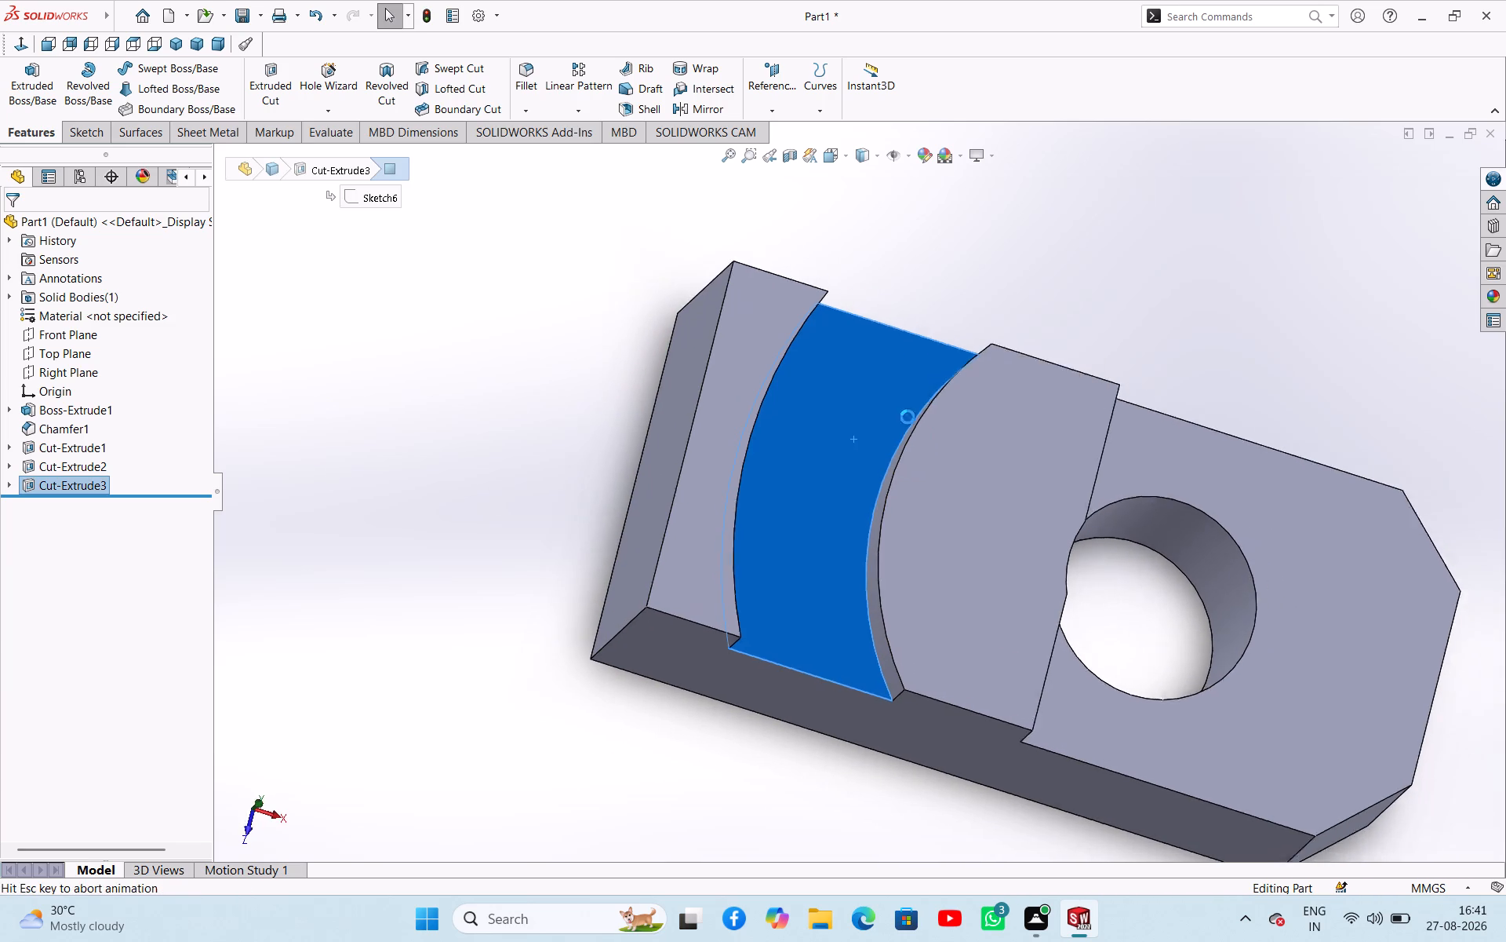
{"action": "left_click", "coordinate": [368, 520]}
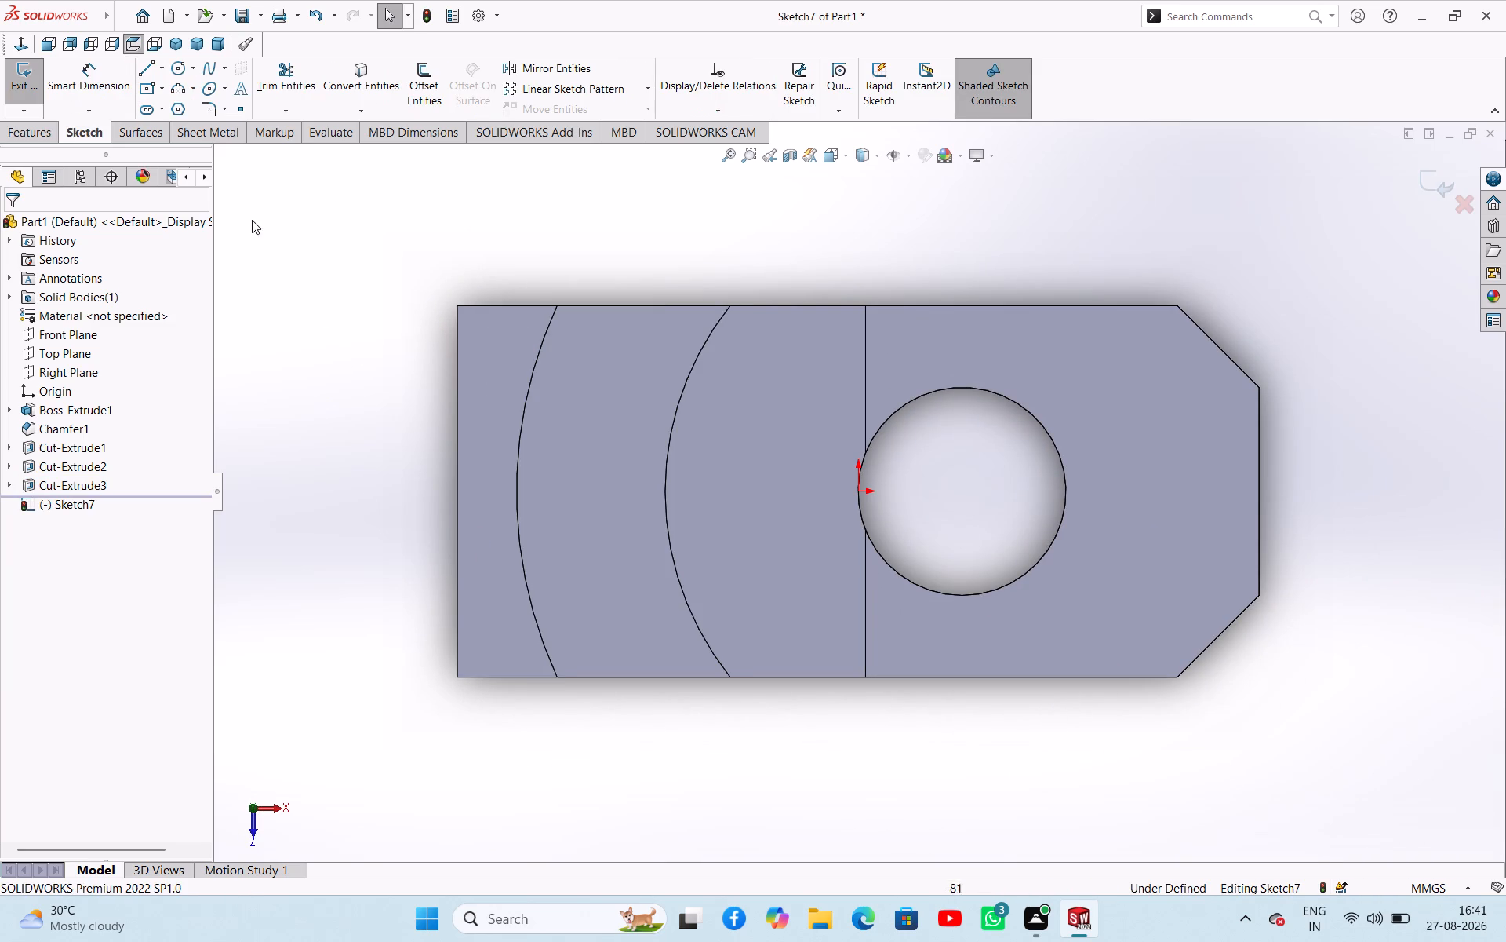
{"action": "left_click", "coordinate": [179, 64]}
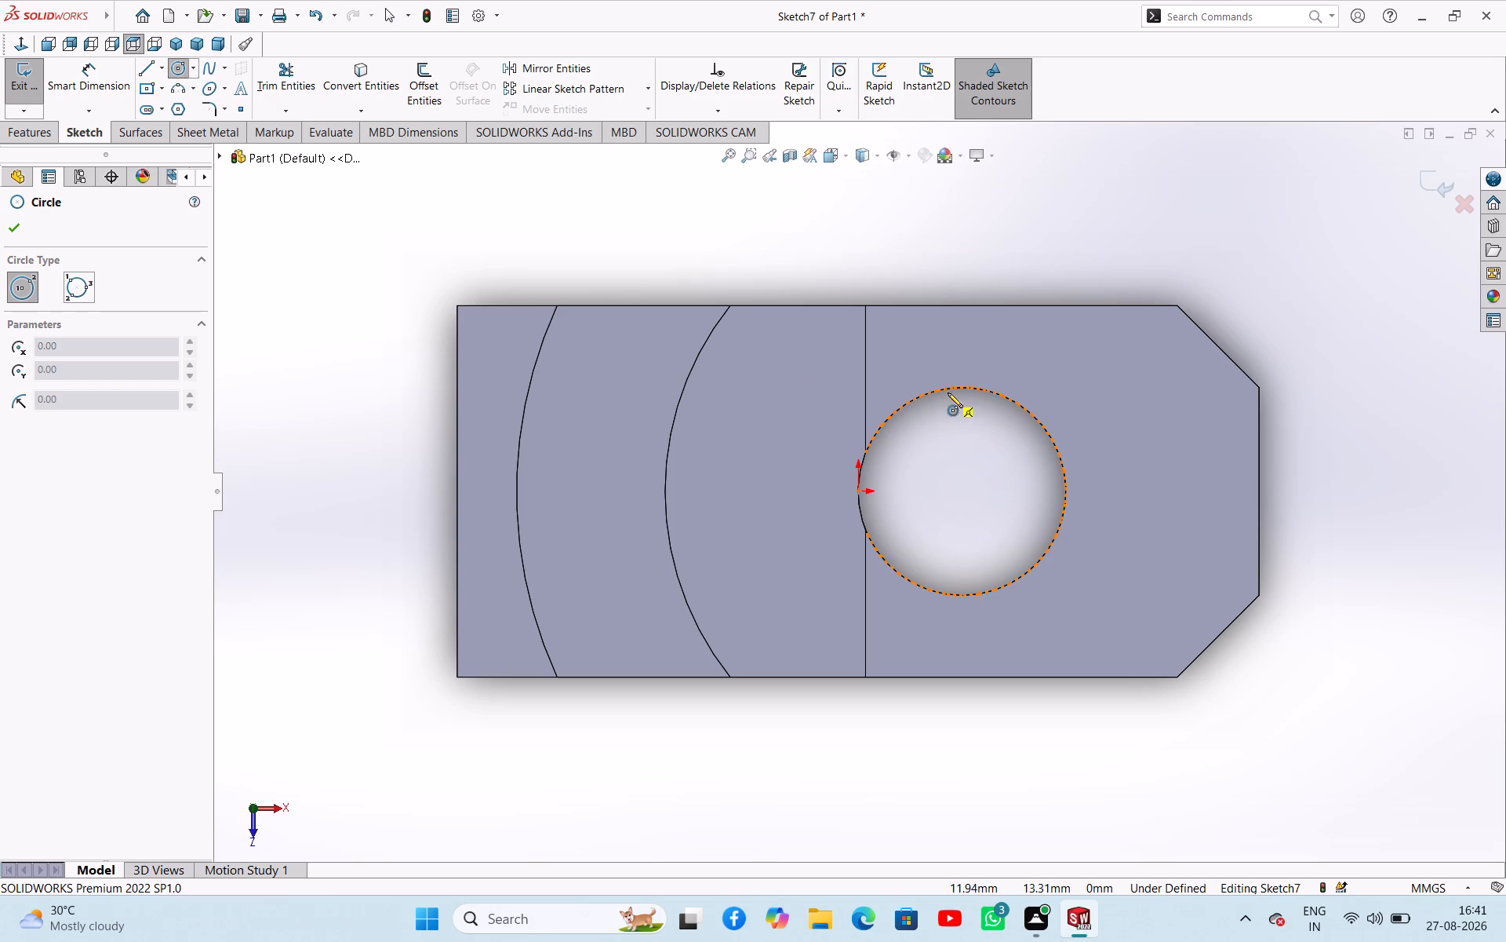
{"action": "left_click", "coordinate": [966, 493]}
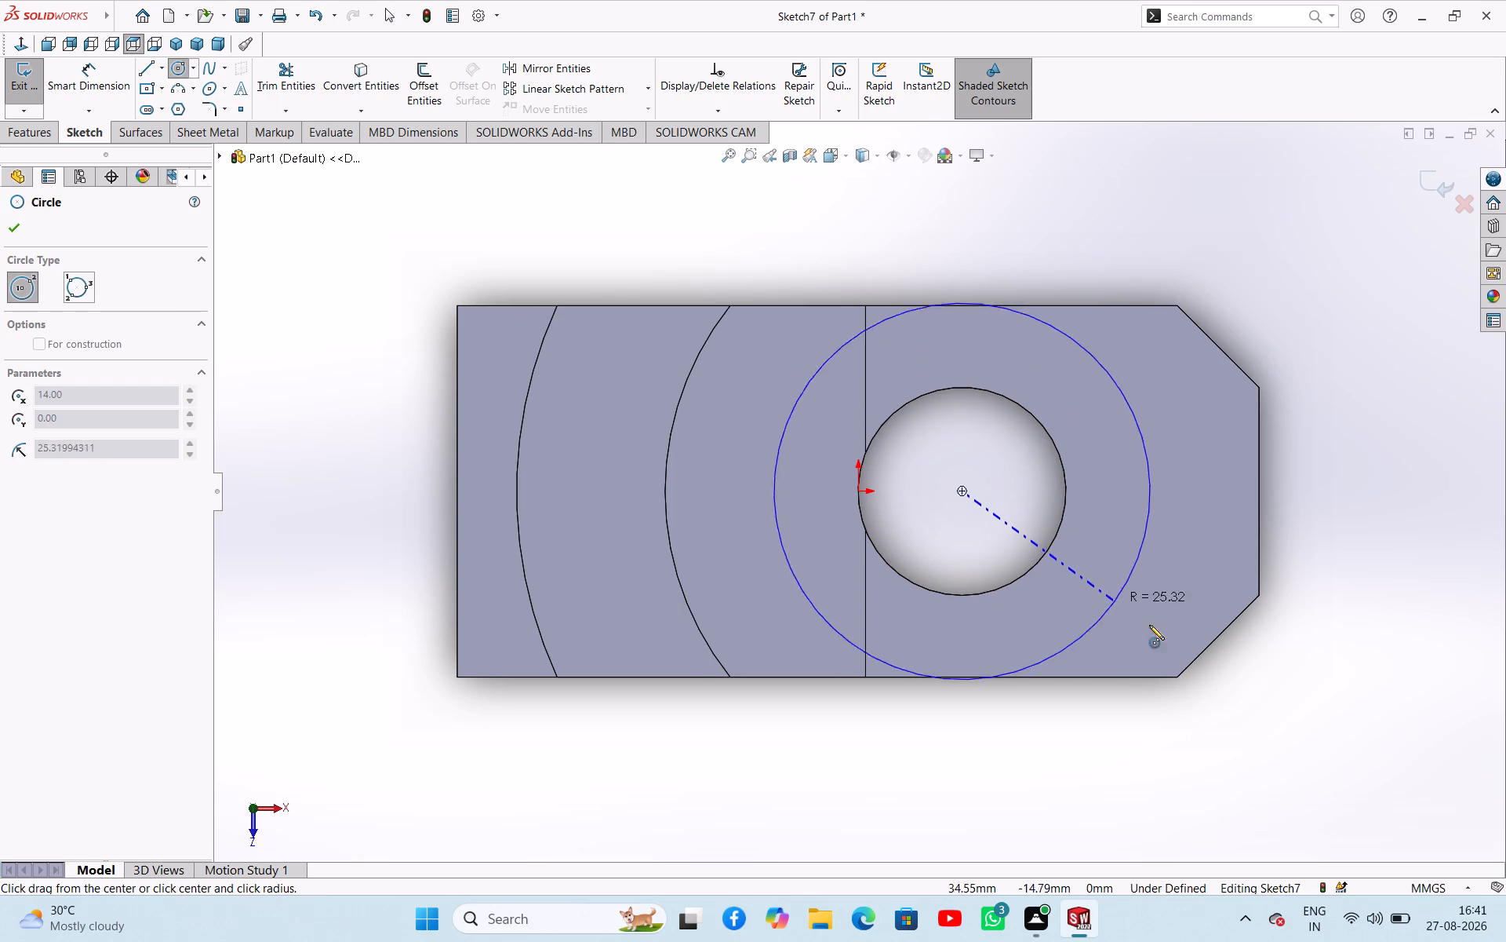
{"action": "left_click", "coordinate": [1289, 672]}
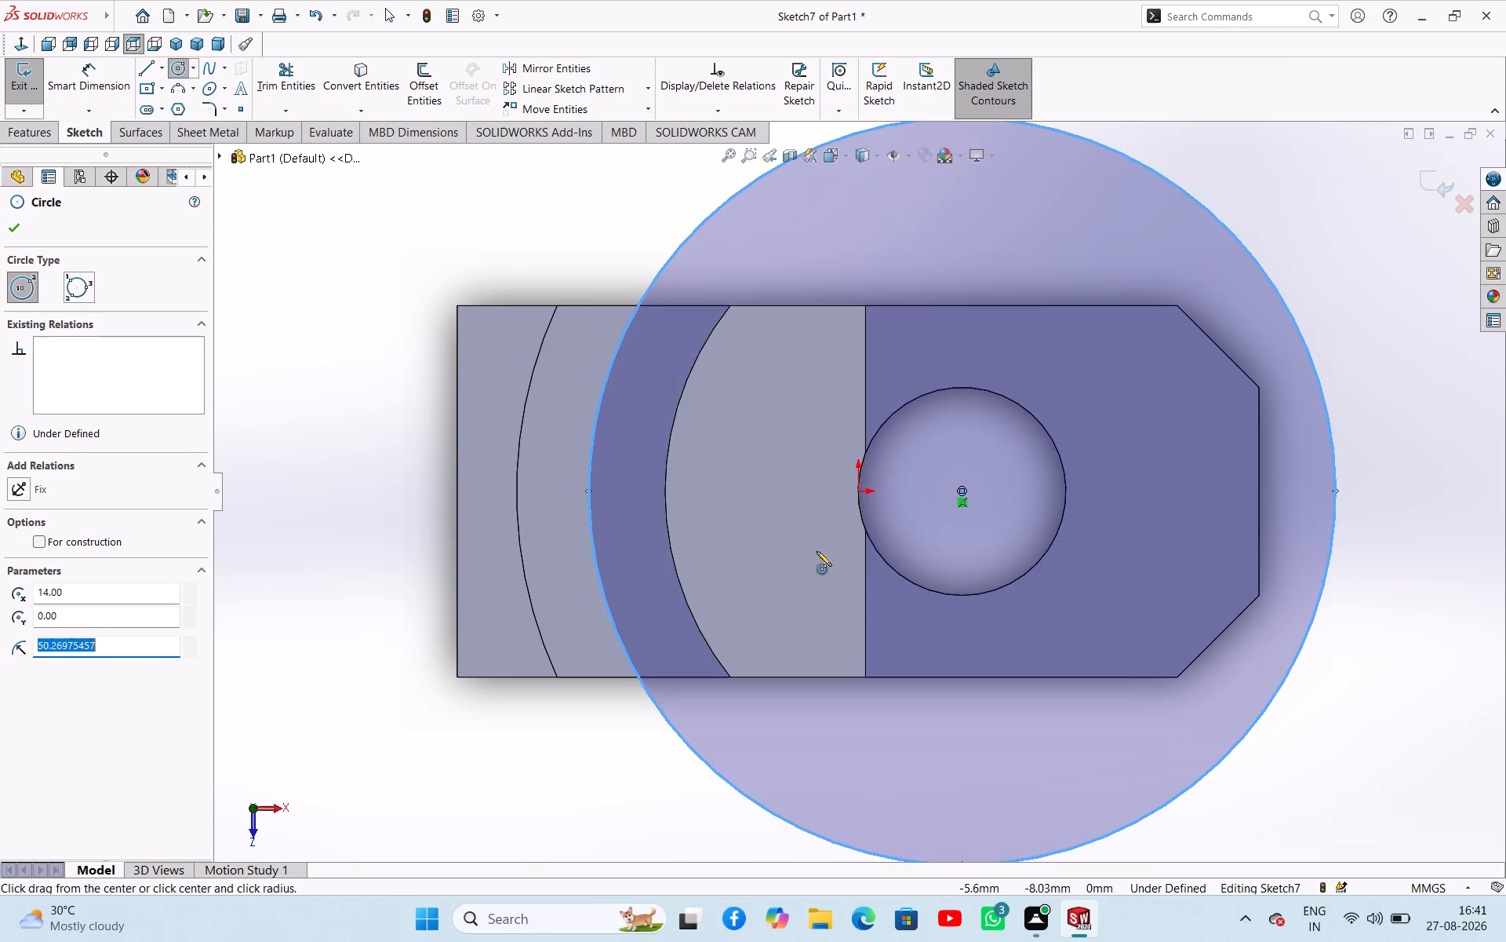
Dimension the new circle's diameter to 100 mm.
{"action": "right_click", "coordinate": [387, 385]}
{"action": "left_click", "coordinate": [412, 395]}
{"action": "right_click_drag", "start_coordinate": [354, 401], "coordinate": [381, 271]}
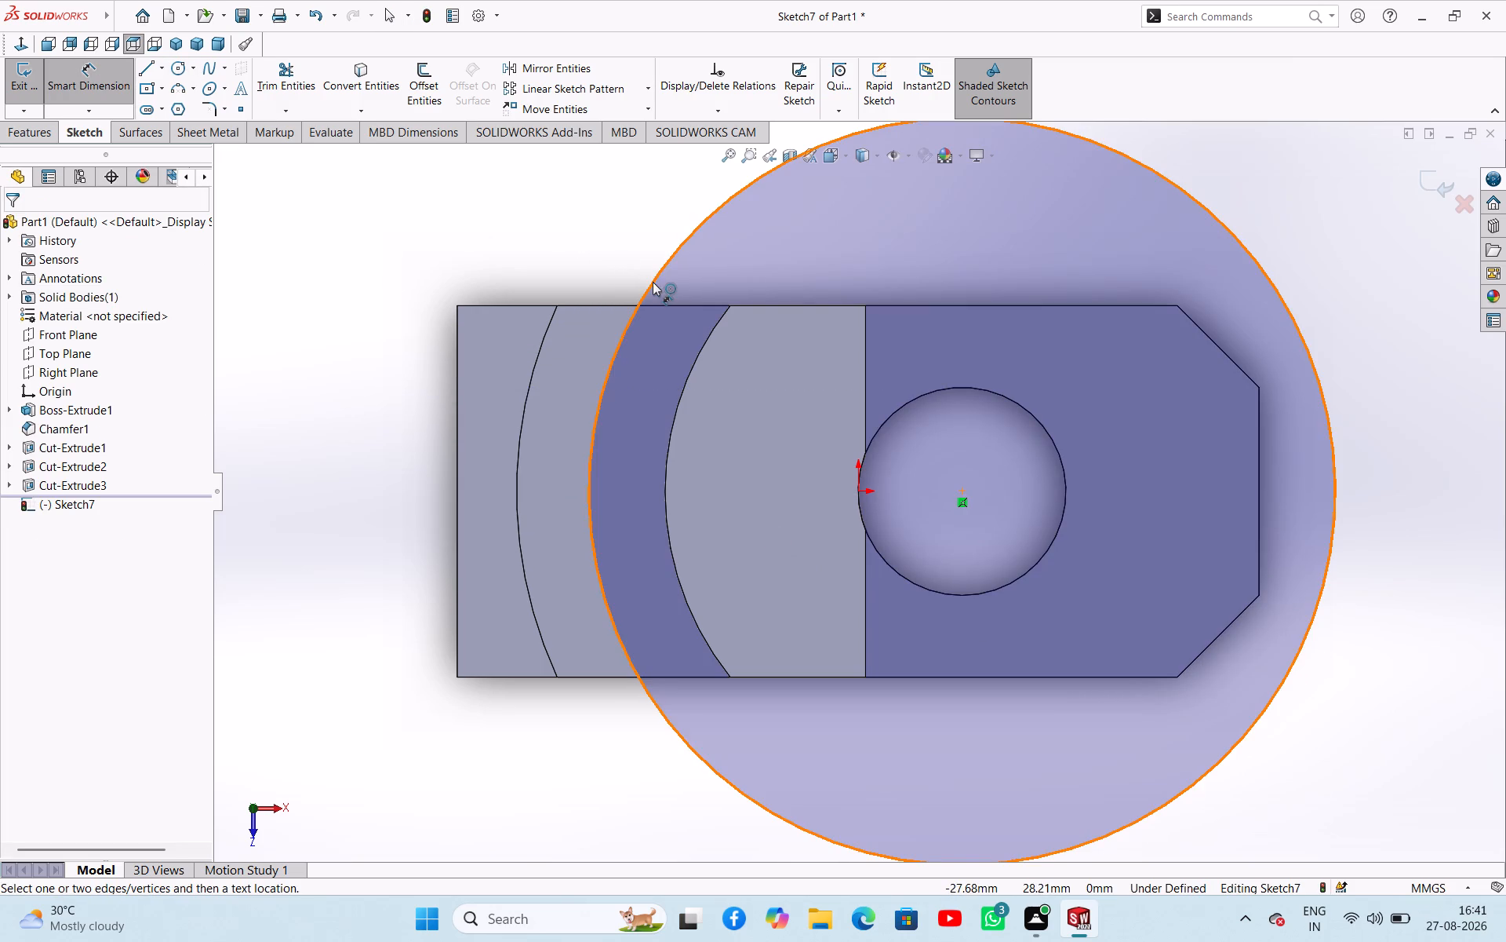
{"action": "left_click", "coordinate": [653, 282]}
{"action": "left_click", "coordinate": [579, 253]}
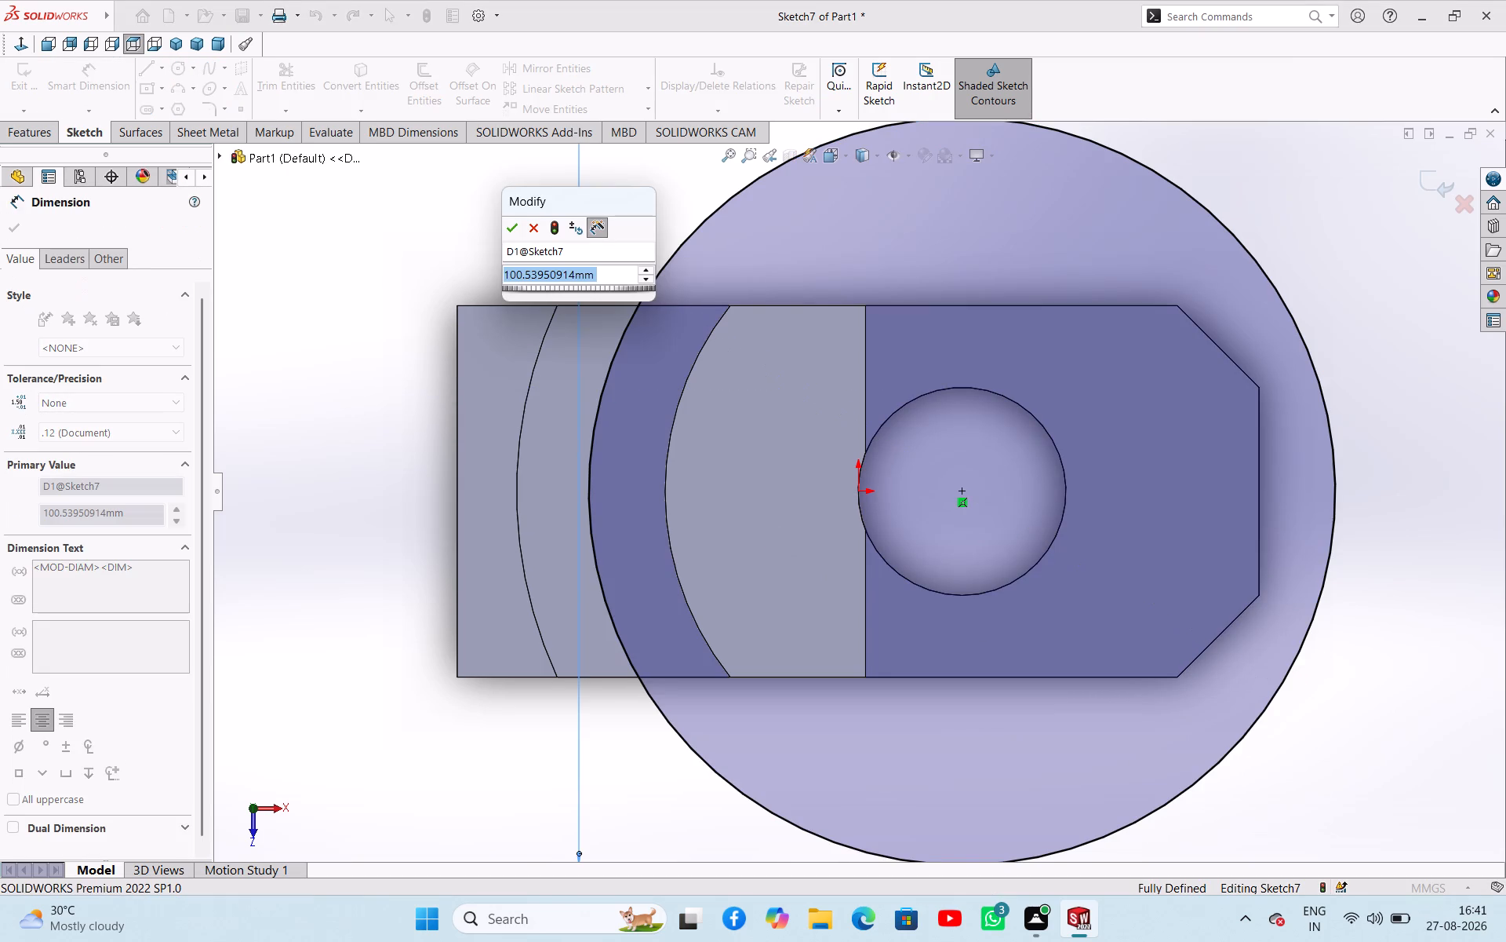
{"action": "type", "text": "100"}
{"action": "key", "text": "Return"}
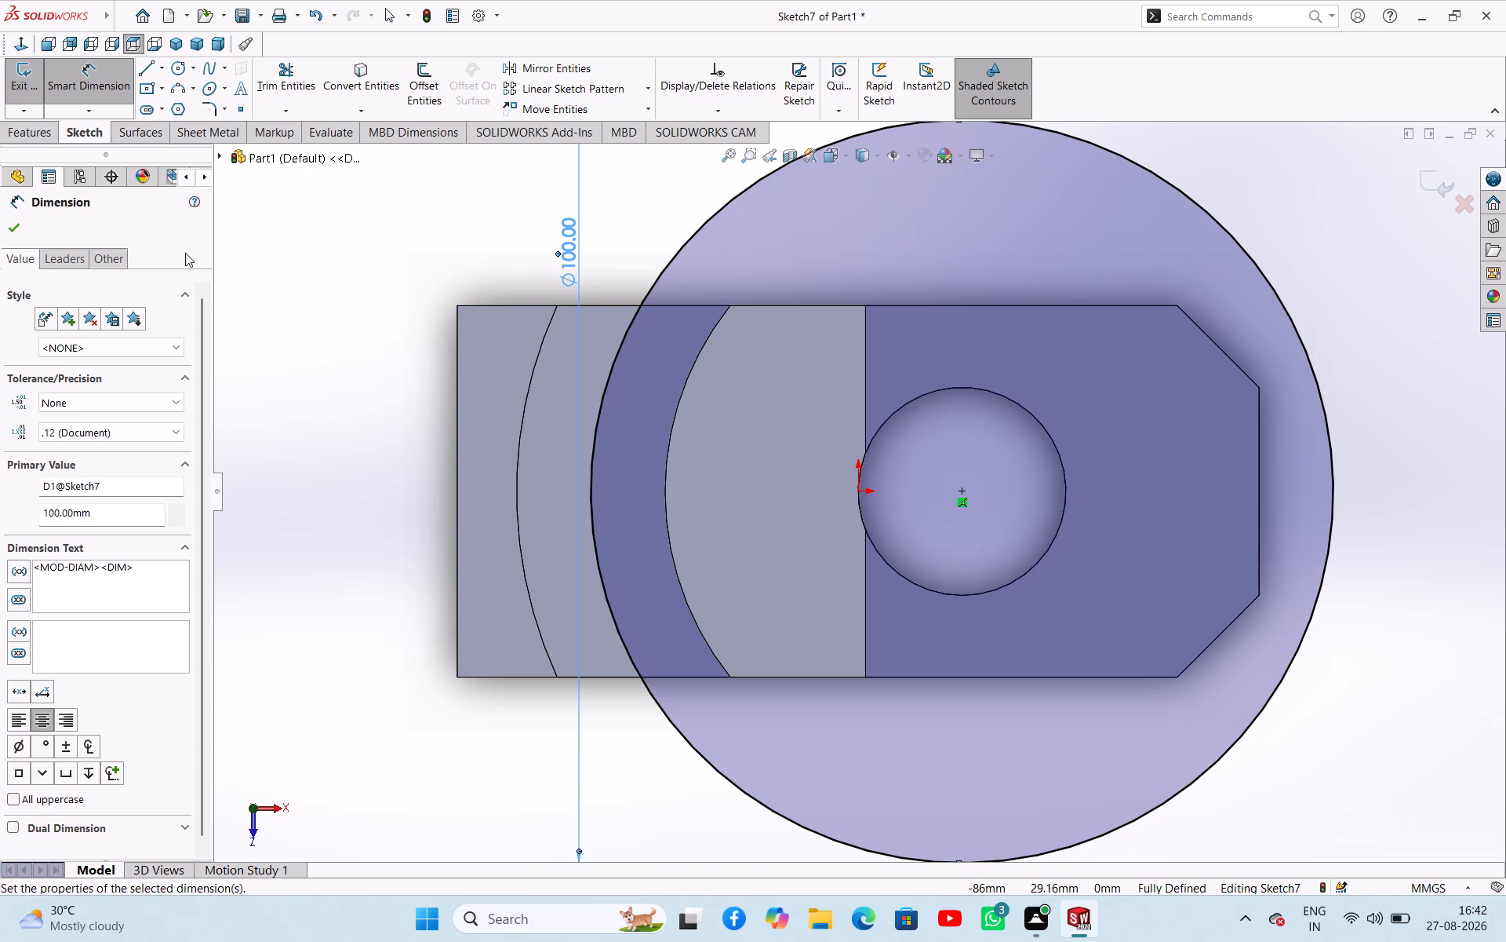
{"action": "right_click", "coordinate": [274, 195]}
{"action": "left_click", "coordinate": [296, 240]}
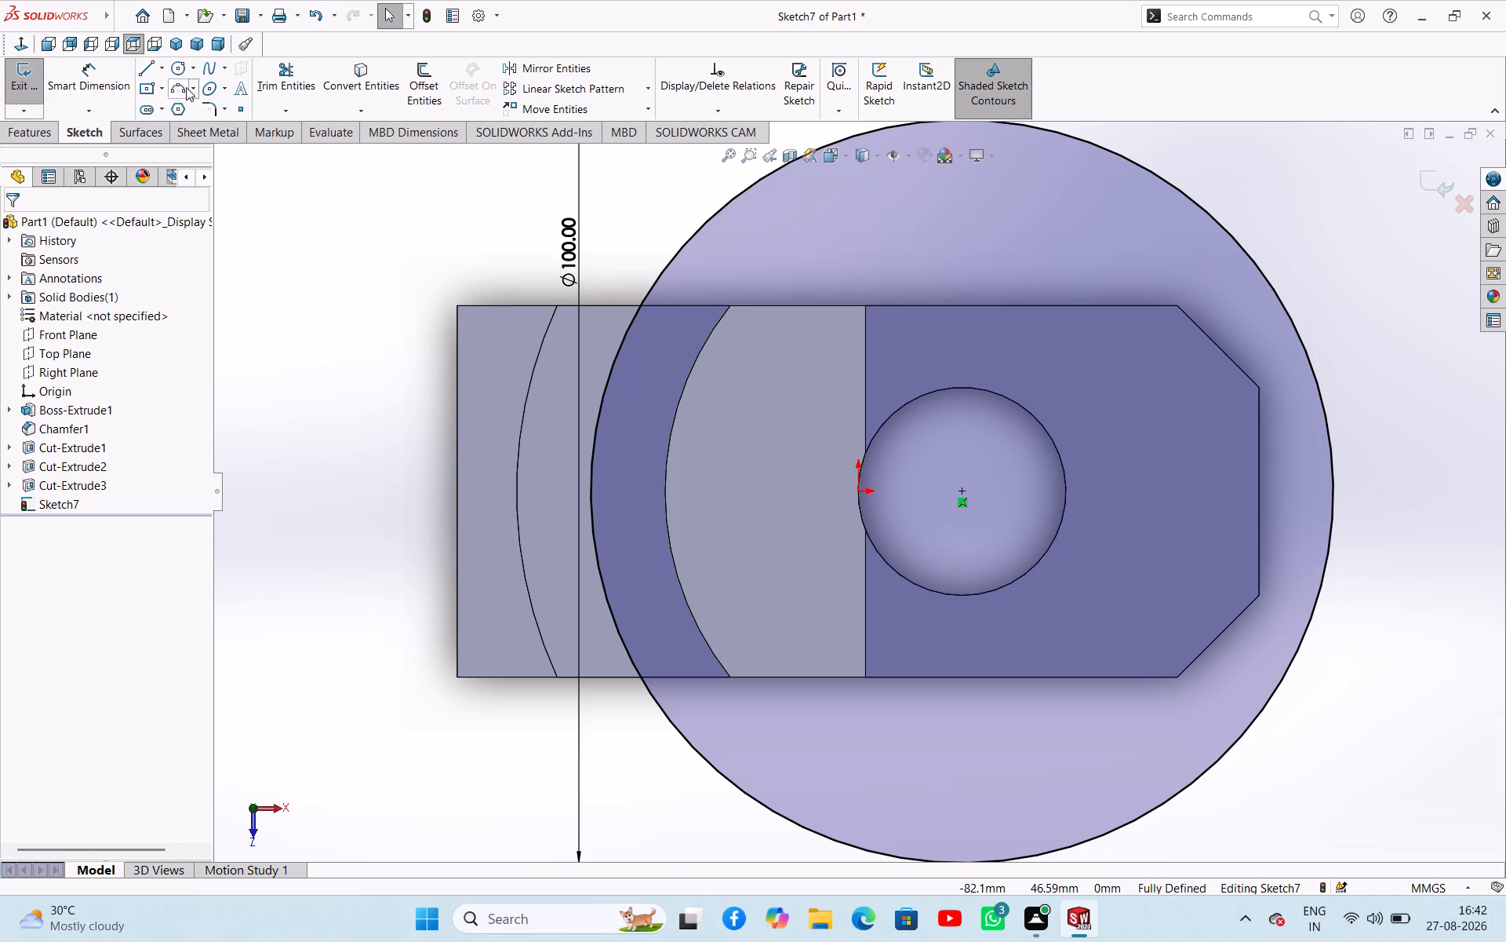
Draw two centerlines from the hole's centre past the curved groove, about 17° above and 23° below the horizontal.
{"action": "left_click", "coordinate": [162, 68]}
{"action": "left_click", "coordinate": [173, 111]}
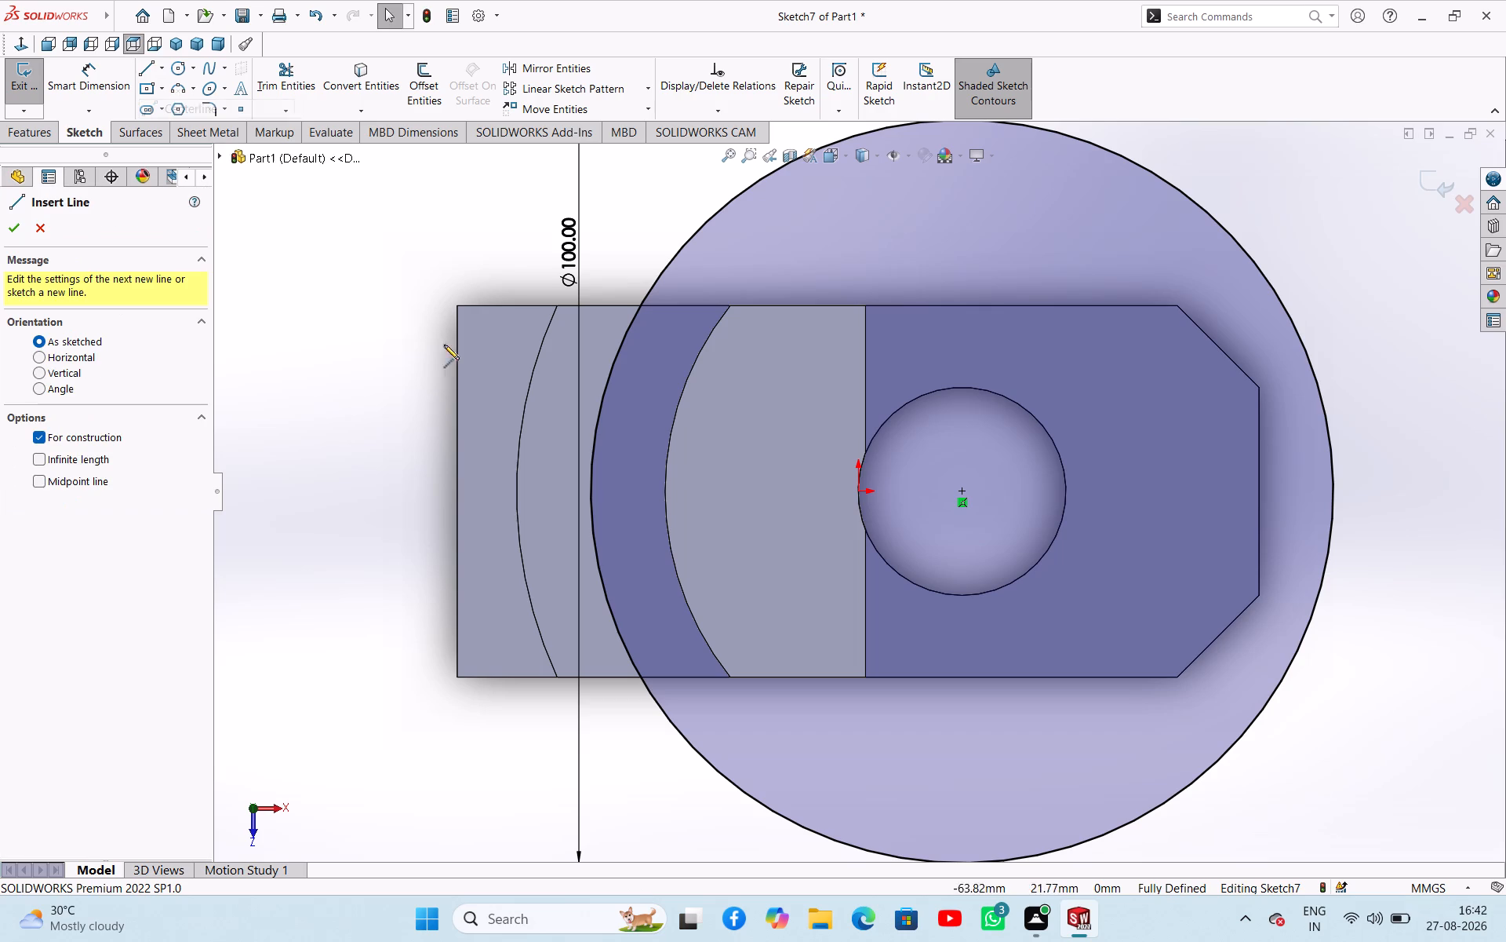
{"action": "left_click", "coordinate": [965, 495]}
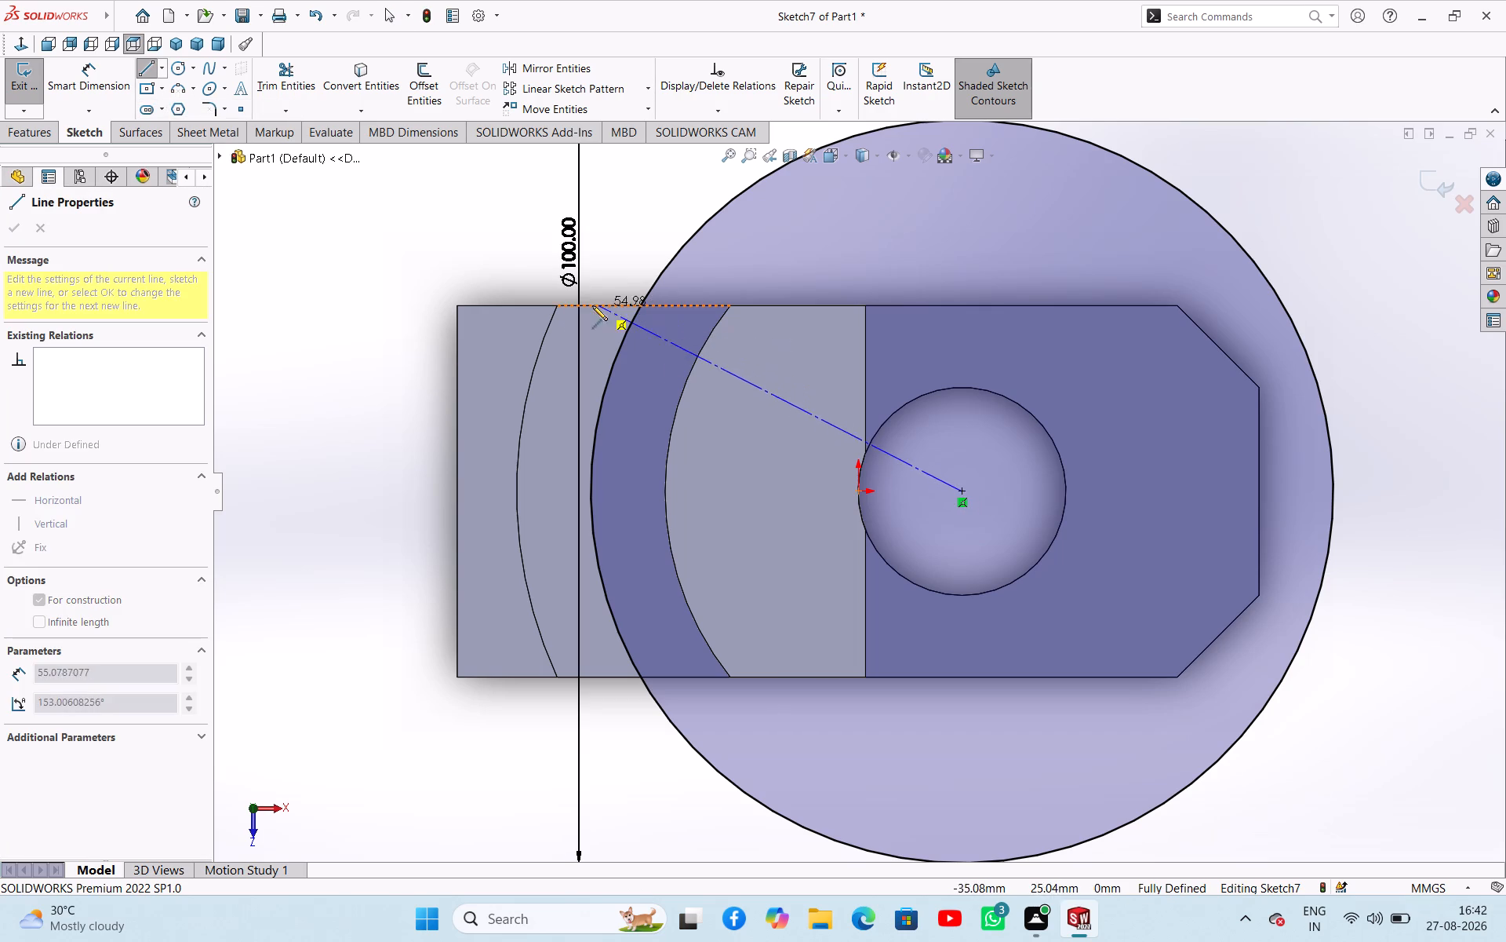
{"action": "left_click", "coordinate": [335, 294]}
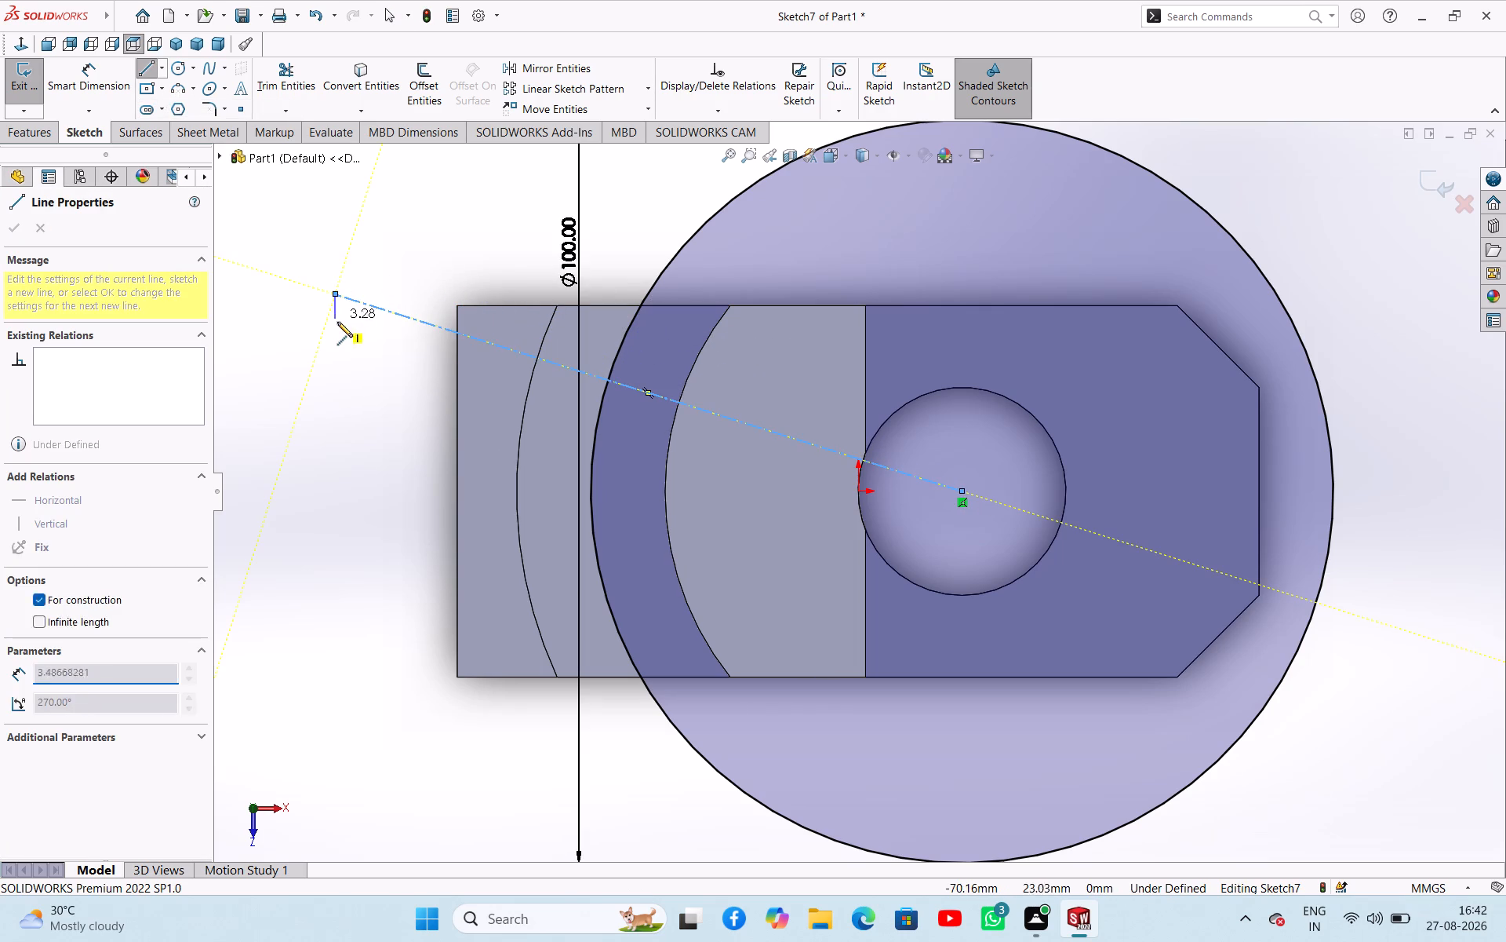
{"action": "right_click", "coordinate": [337, 323]}
{"action": "left_click", "coordinate": [348, 335]}
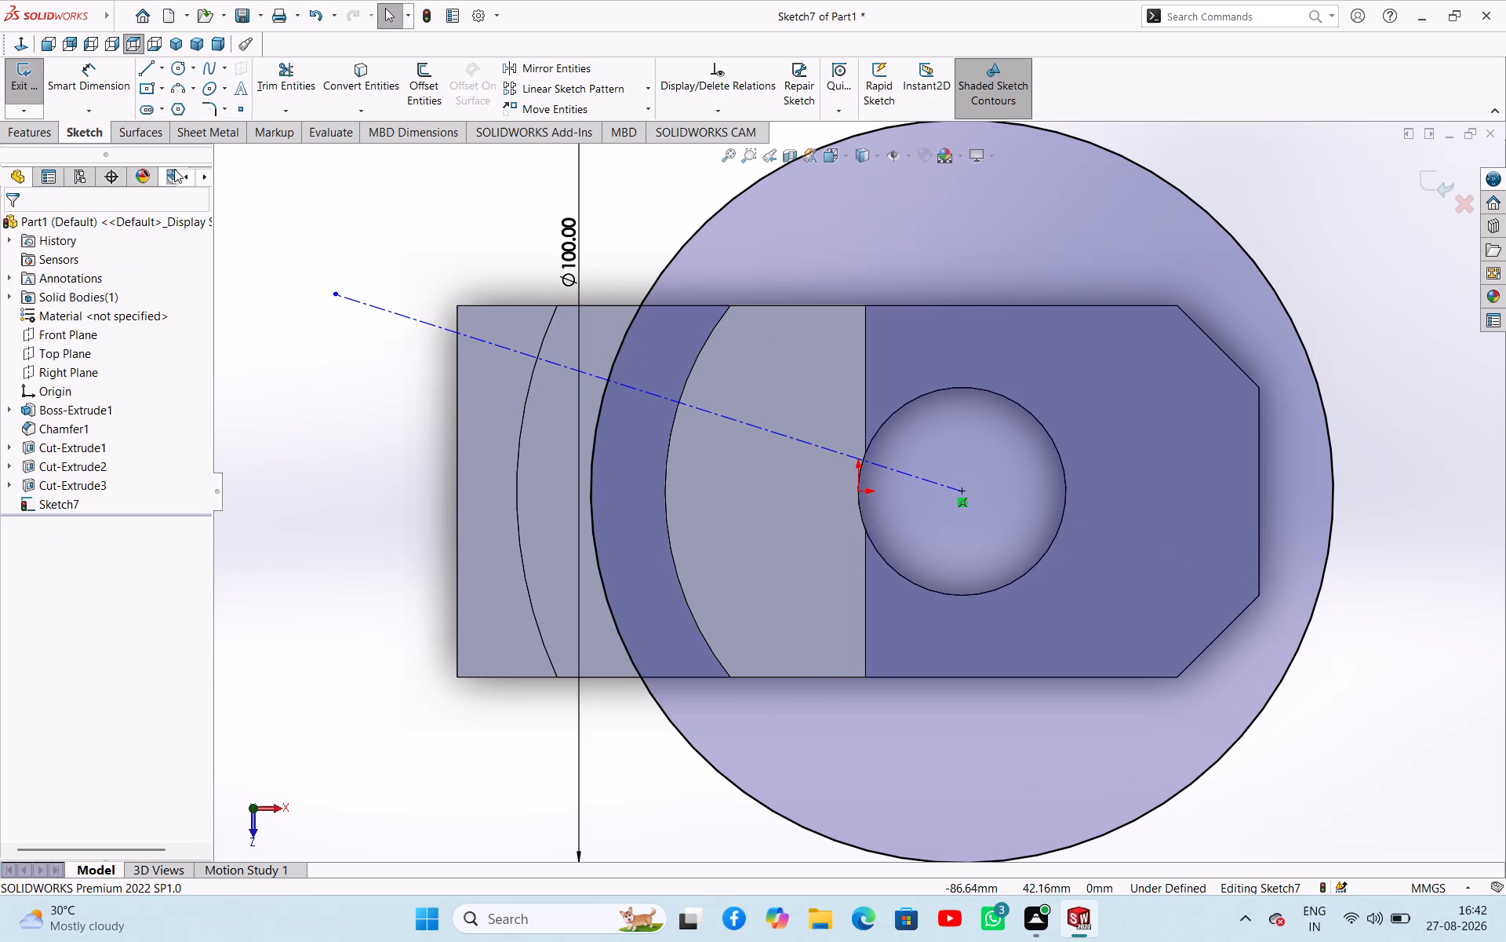
{"action": "left_click", "coordinate": [162, 69]}
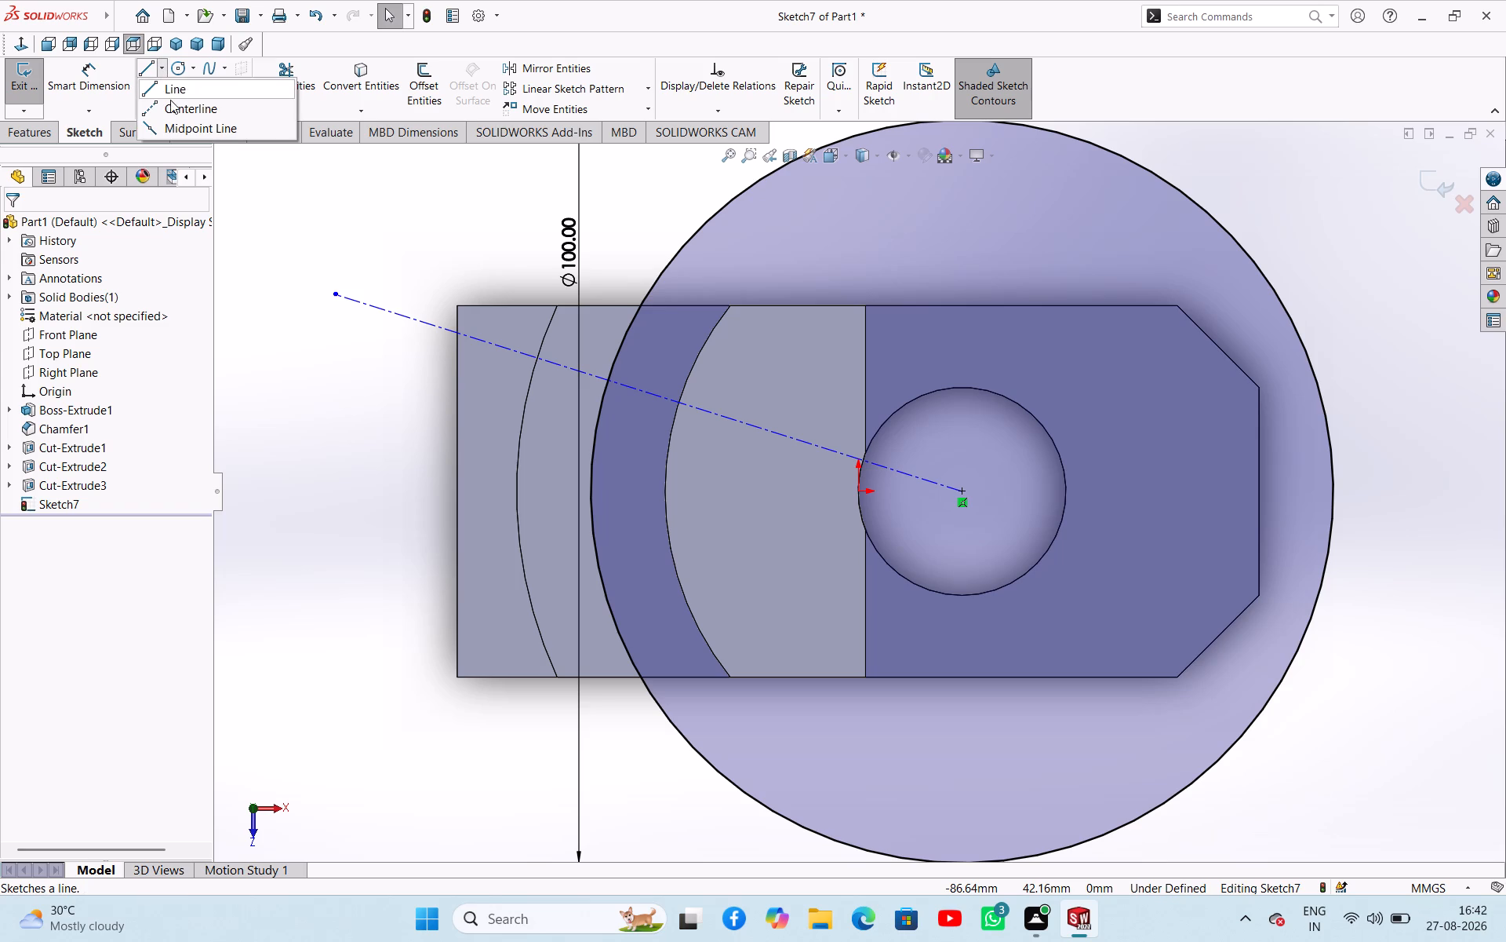
{"action": "left_click", "coordinate": [170, 103]}
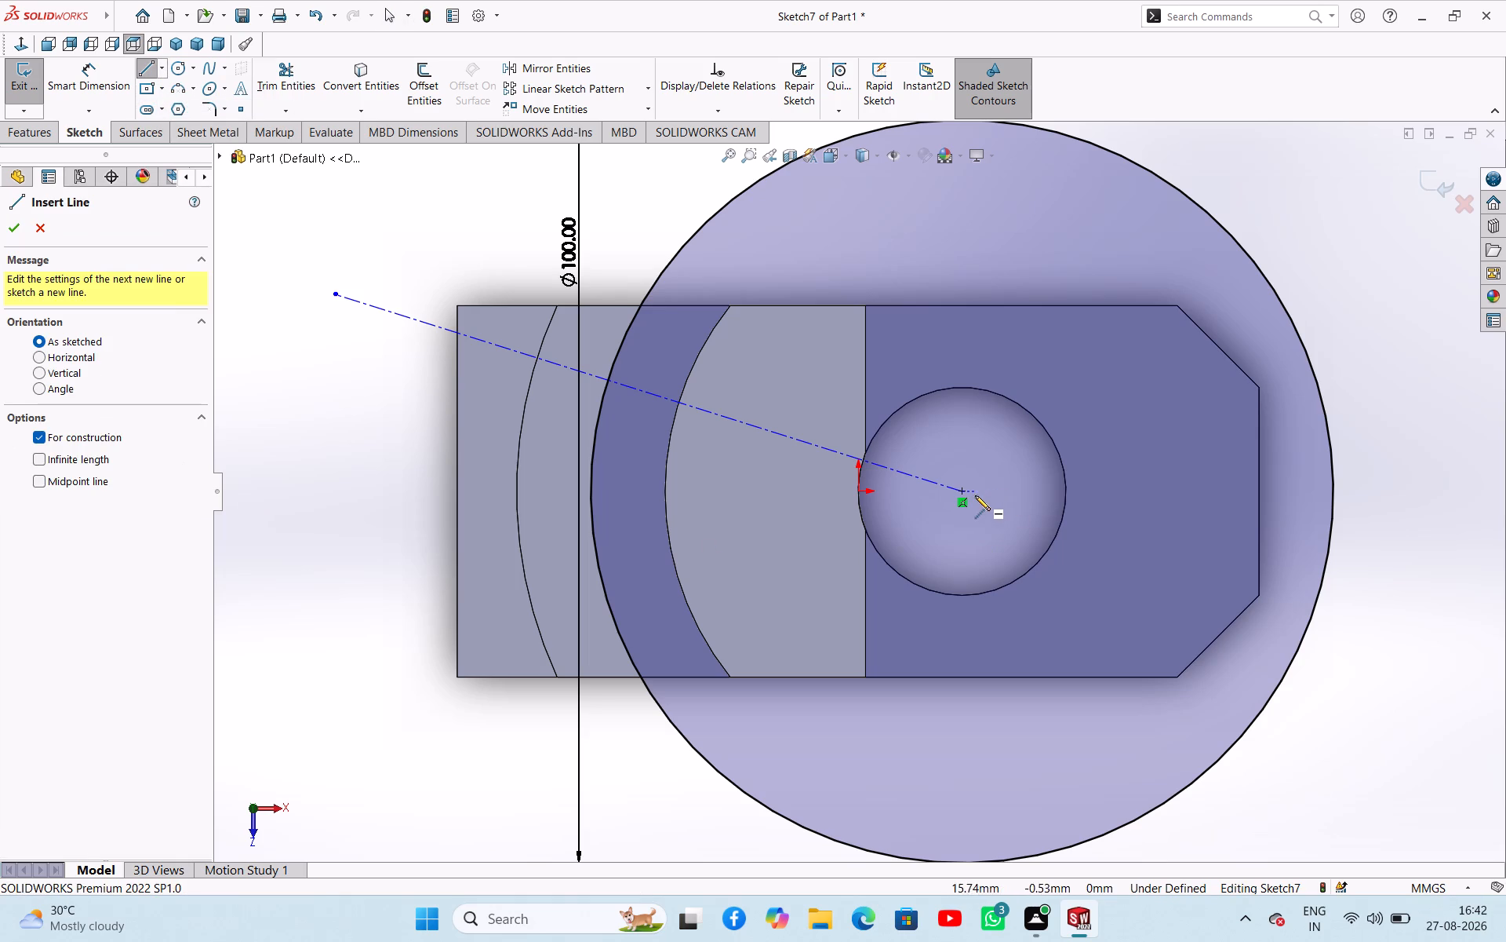
{"action": "left_click", "coordinate": [964, 488]}
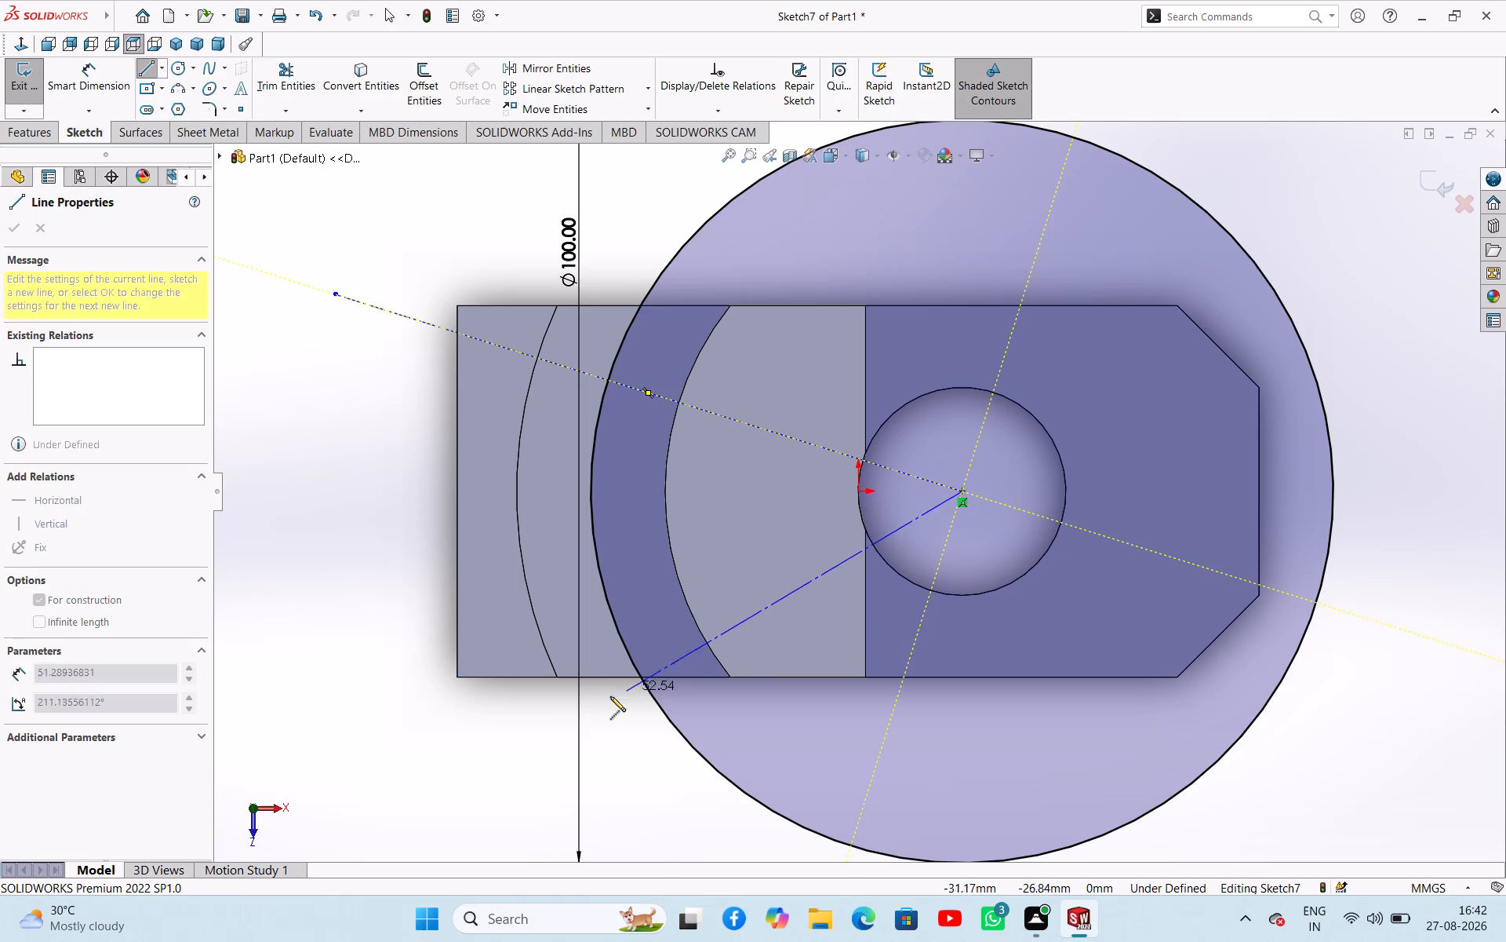
{"action": "left_click", "coordinate": [453, 706]}
{"action": "right_click", "coordinate": [402, 652]}
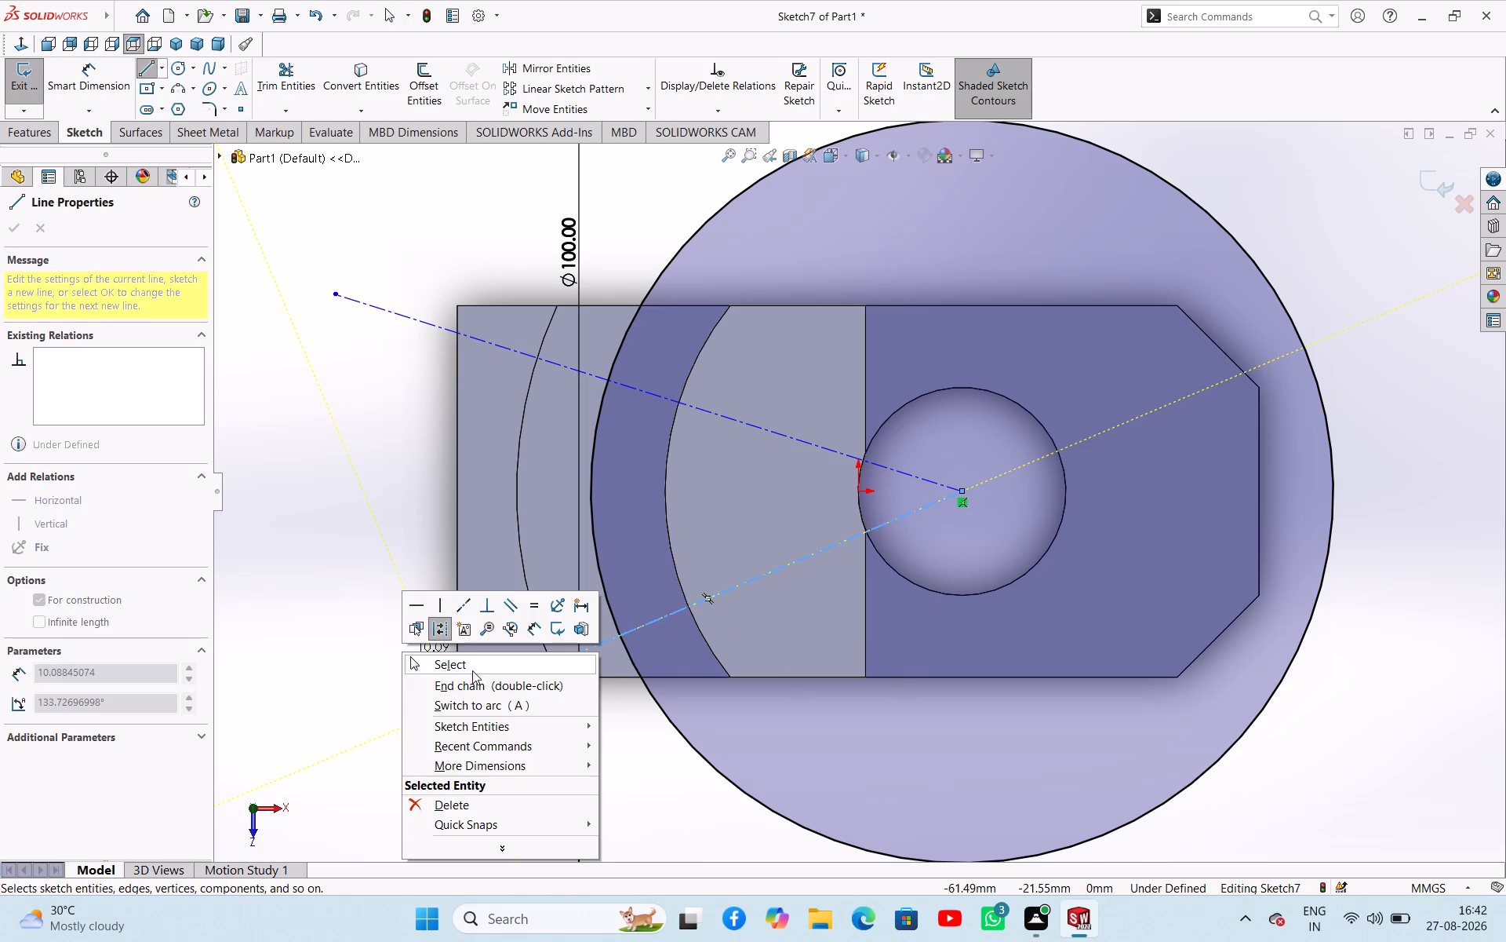
{"action": "left_click", "coordinate": [472, 670]}
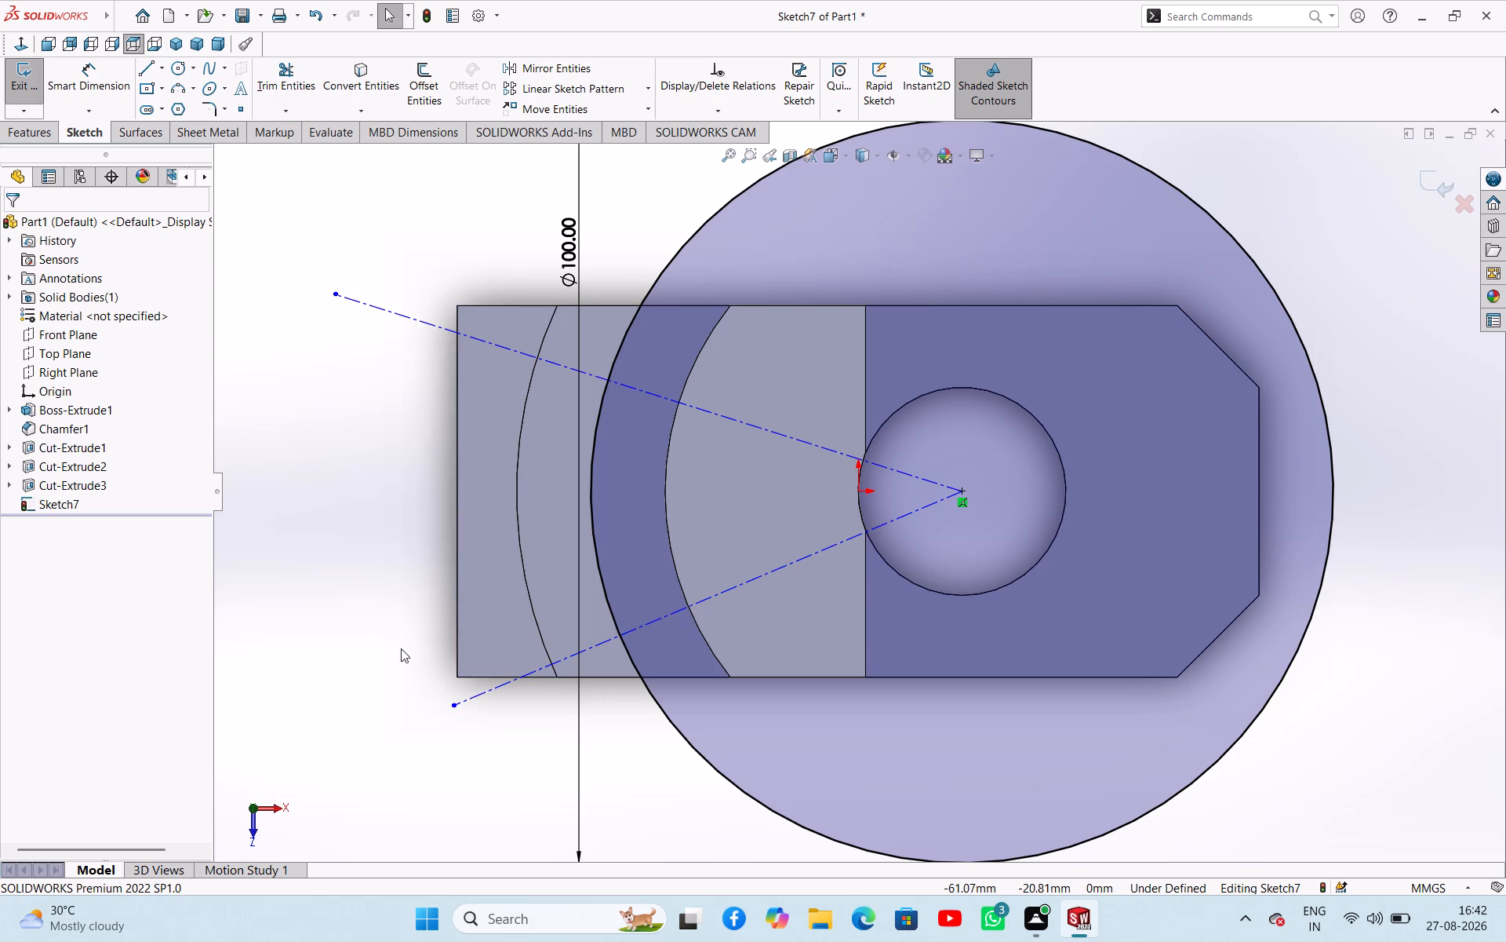
Draw a horizontal midpoint centerline about 134.5 mm long, centred on the hole's centre.
{"action": "left_click", "coordinate": [162, 71]}
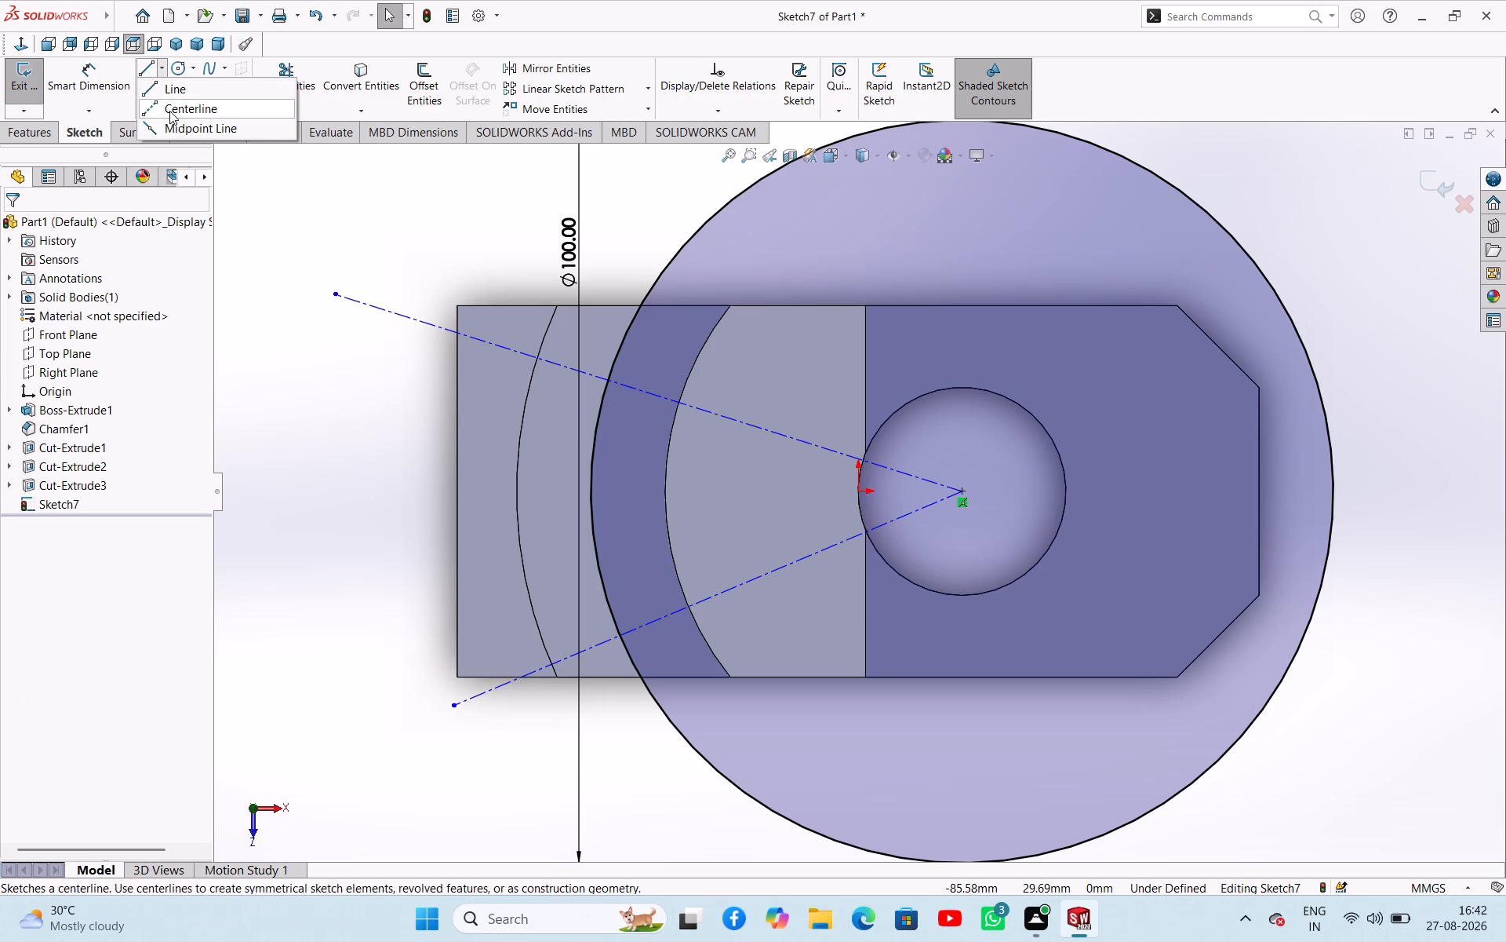
{"action": "left_click", "coordinate": [169, 111]}
{"action": "left_click", "coordinate": [90, 479]}
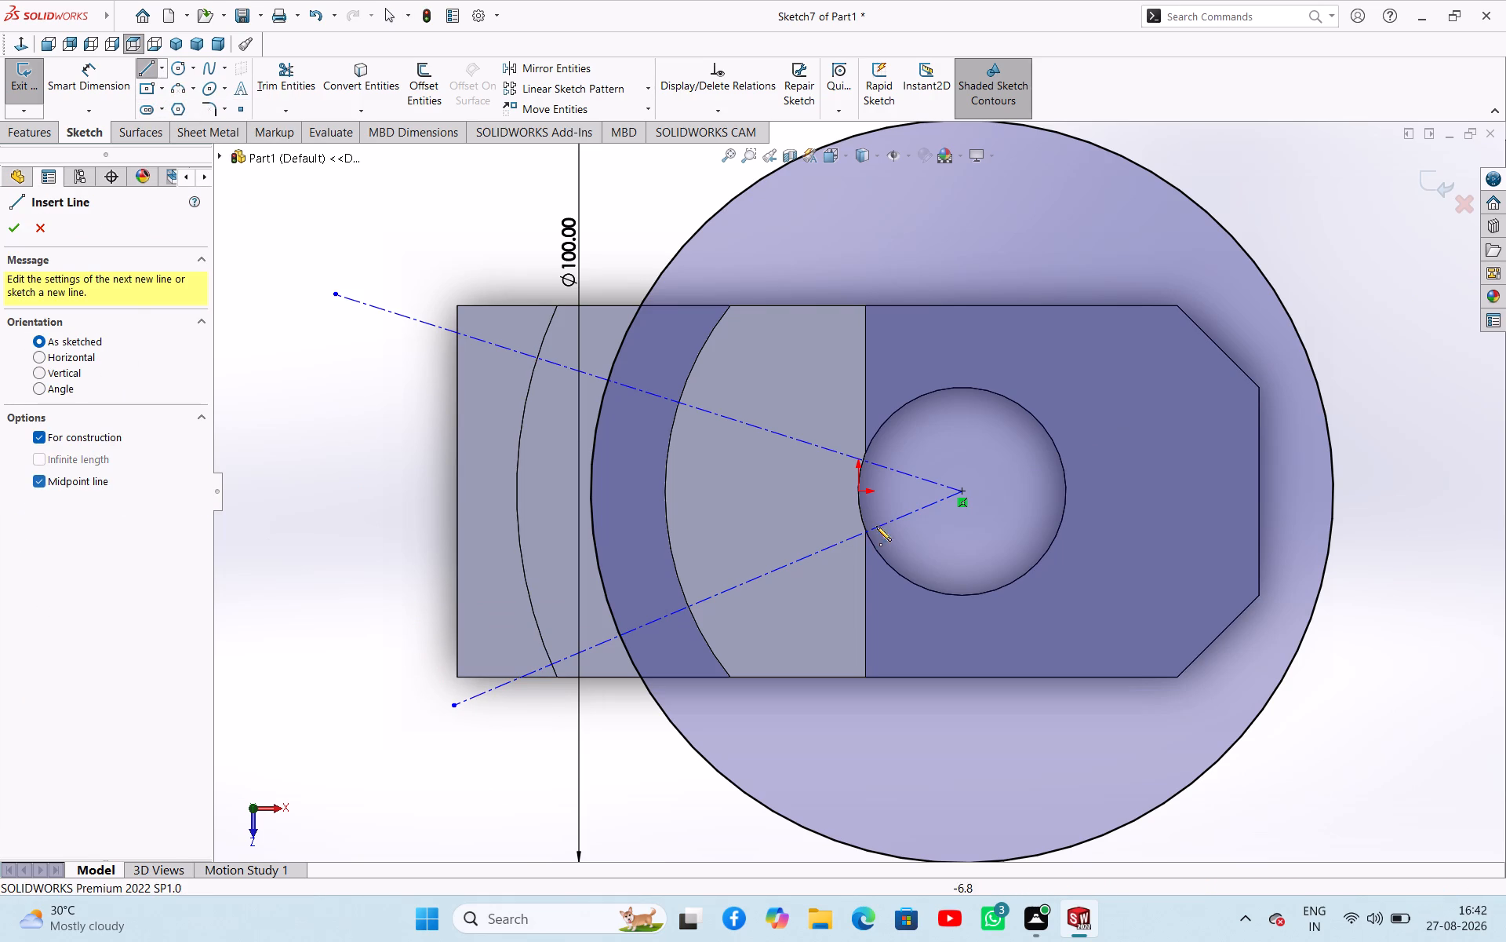
{"action": "left_click", "coordinate": [962, 490]}
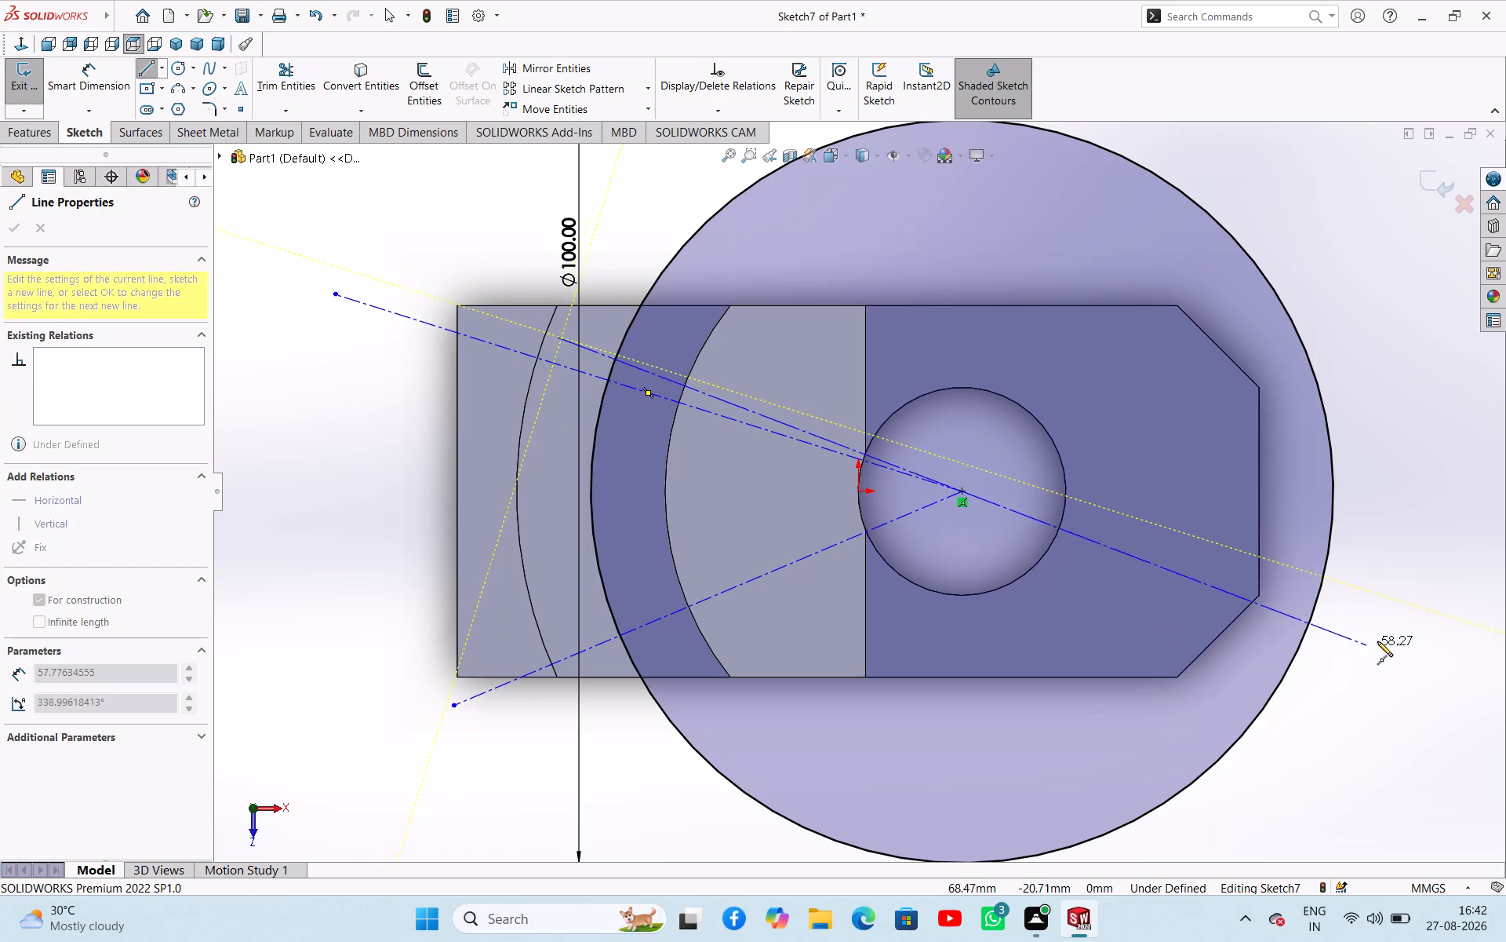
{"action": "left_click", "coordinate": [1461, 491]}
{"action": "right_click", "coordinate": [1454, 524]}
{"action": "left_click", "coordinate": [1464, 533]}
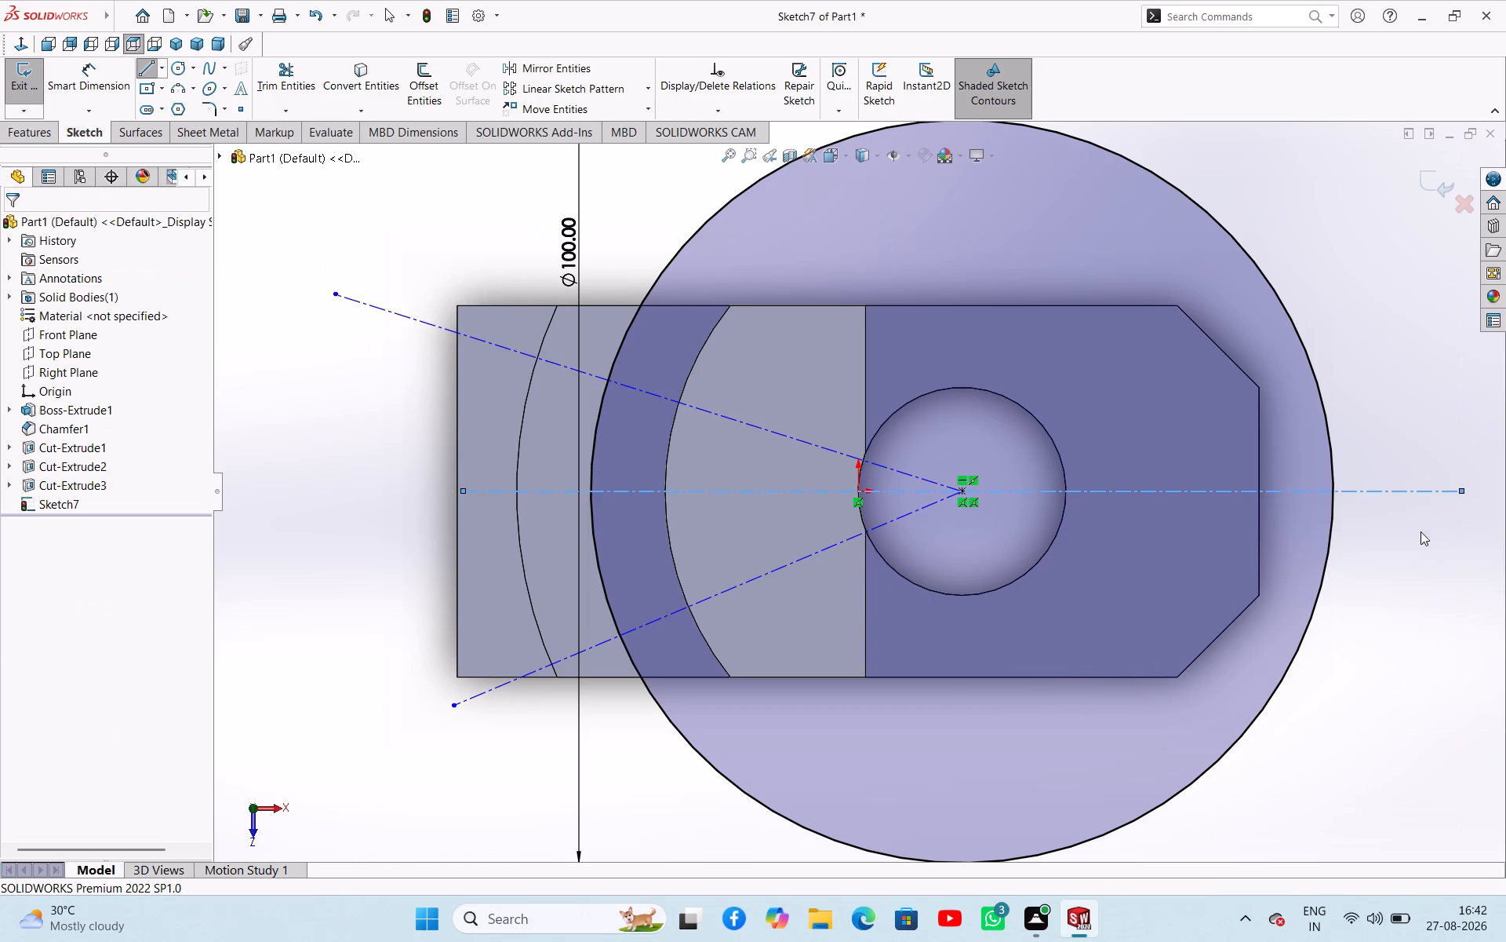
Dimension the angle between the upper slanted centerline and the horizontal centerline to 18°.
{"action": "right_click_drag", "start_coordinate": [1387, 414], "coordinate": [1415, 300]}
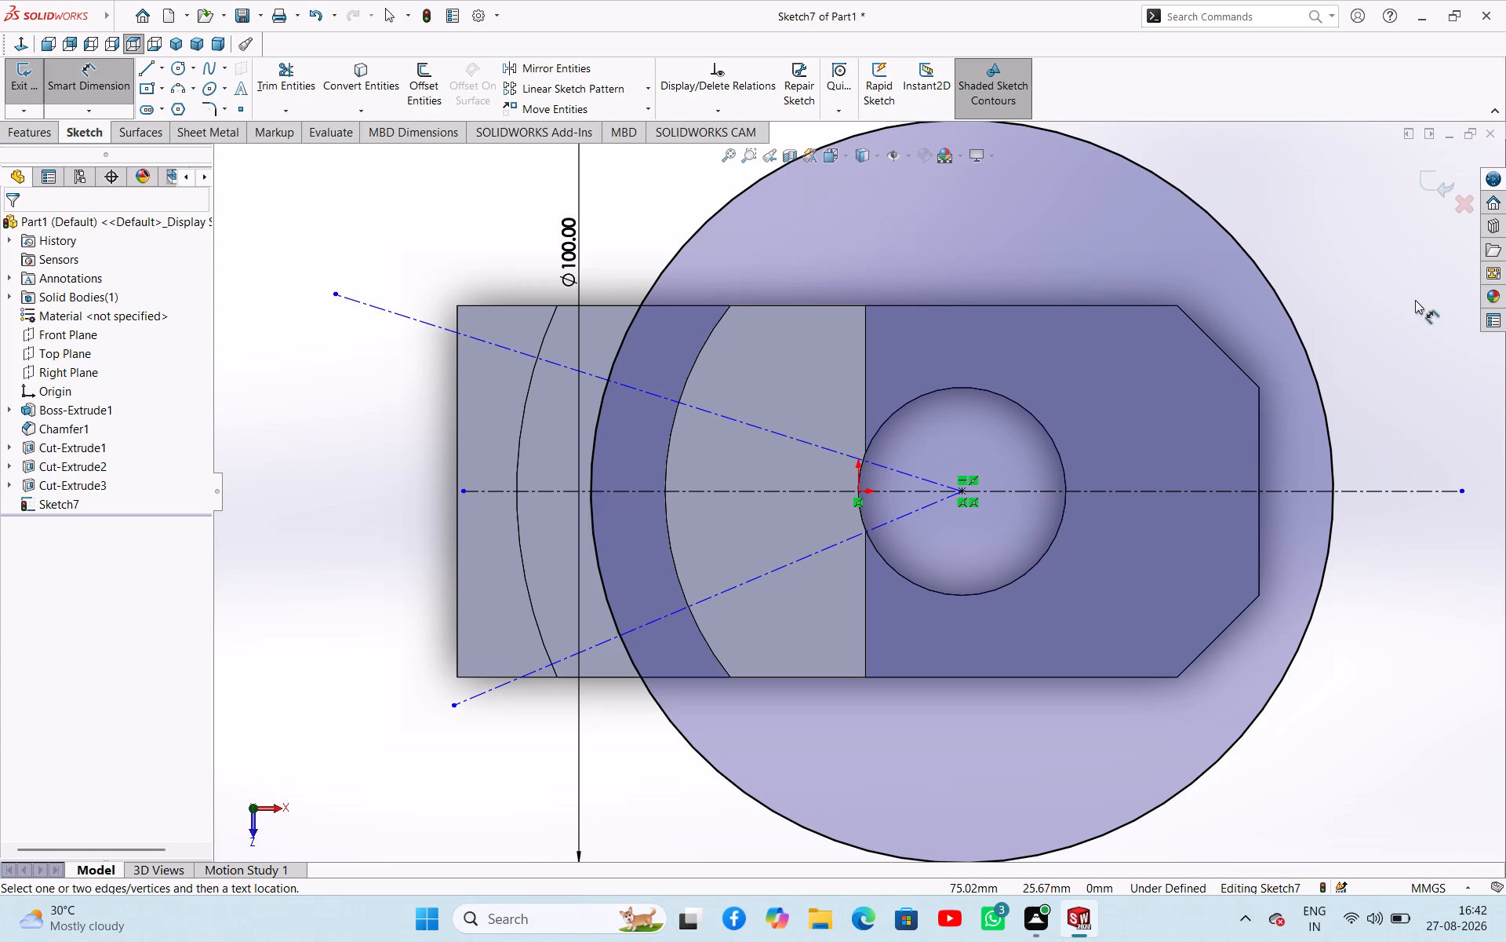
{"action": "right_click_drag", "start_coordinate": [1415, 300], "coordinate": [1415, 299]}
{"action": "left_click", "coordinate": [815, 446]}
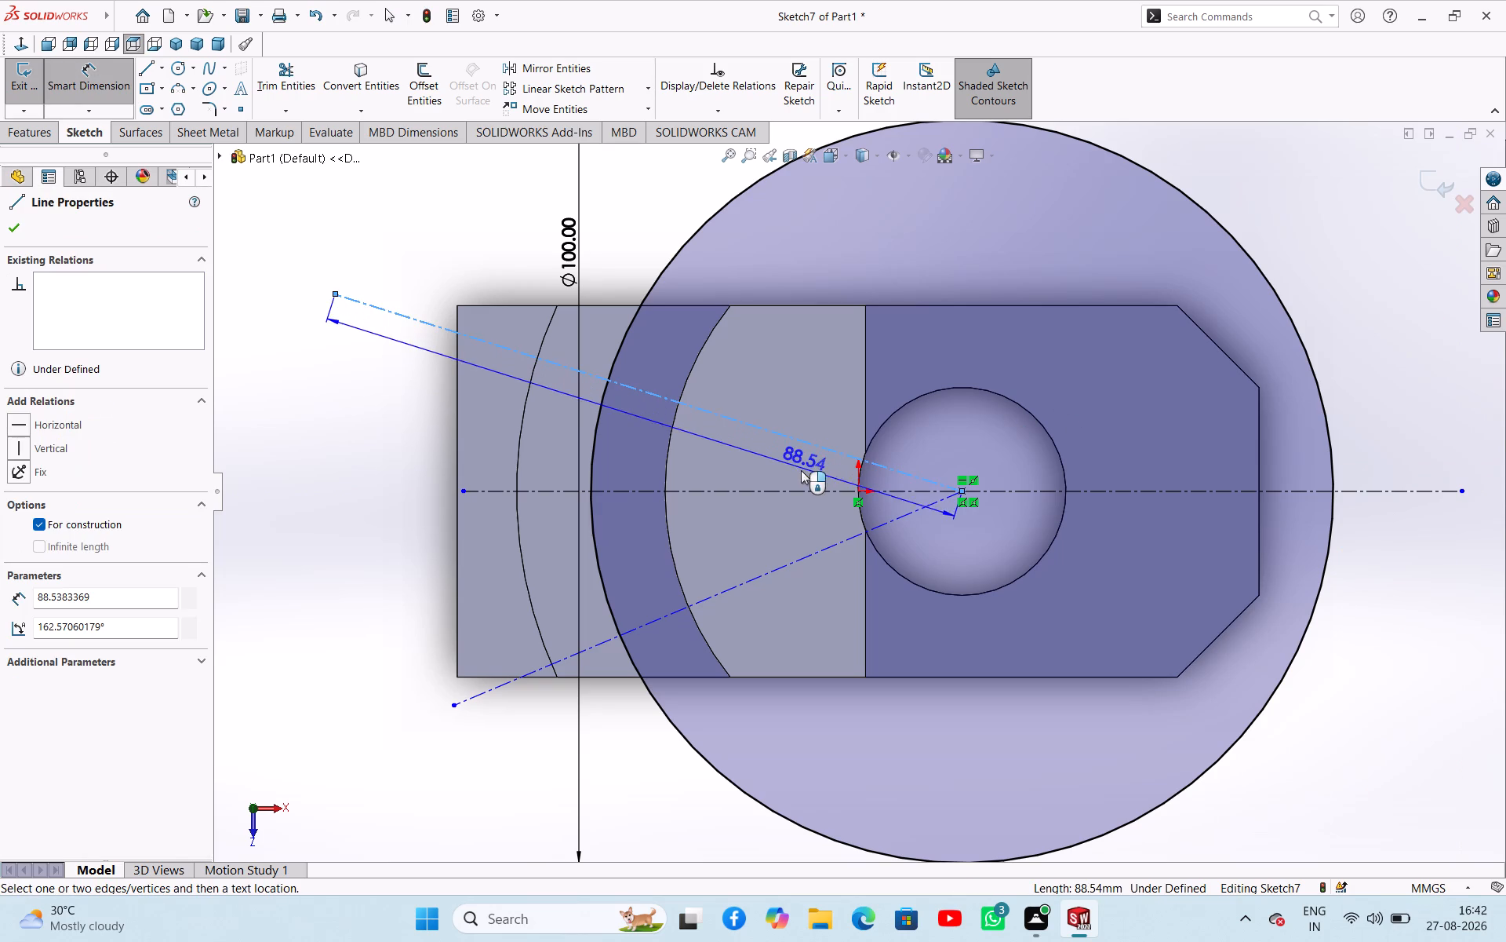
{"action": "left_click", "coordinate": [793, 491]}
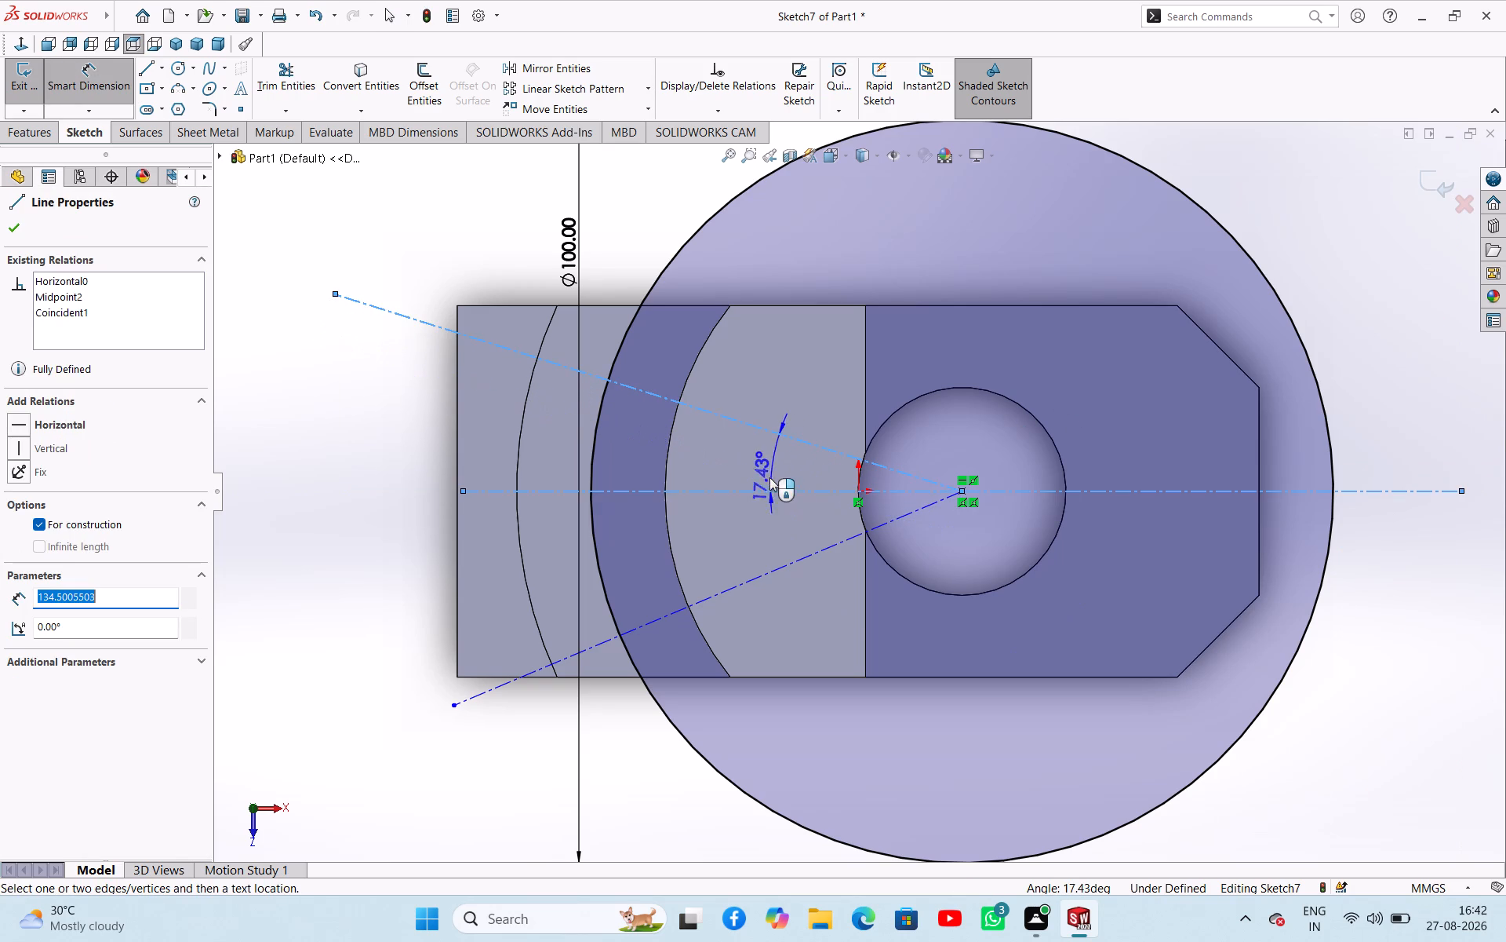
{"action": "left_click", "coordinate": [720, 448]}
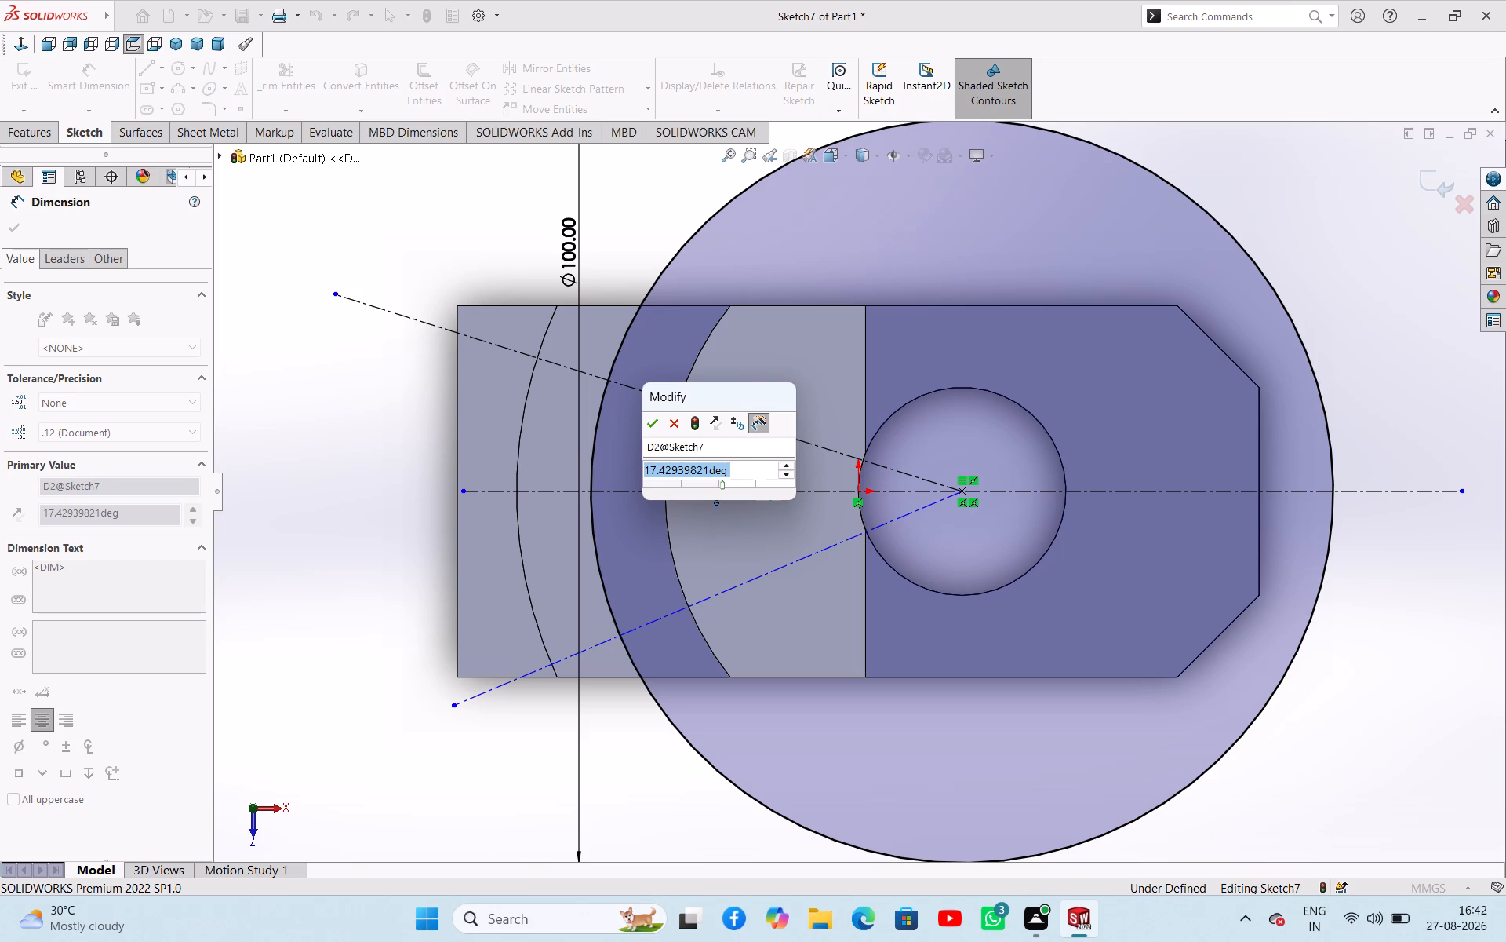
{"action": "type", "text": "18"}
{"action": "key", "text": "Return"}
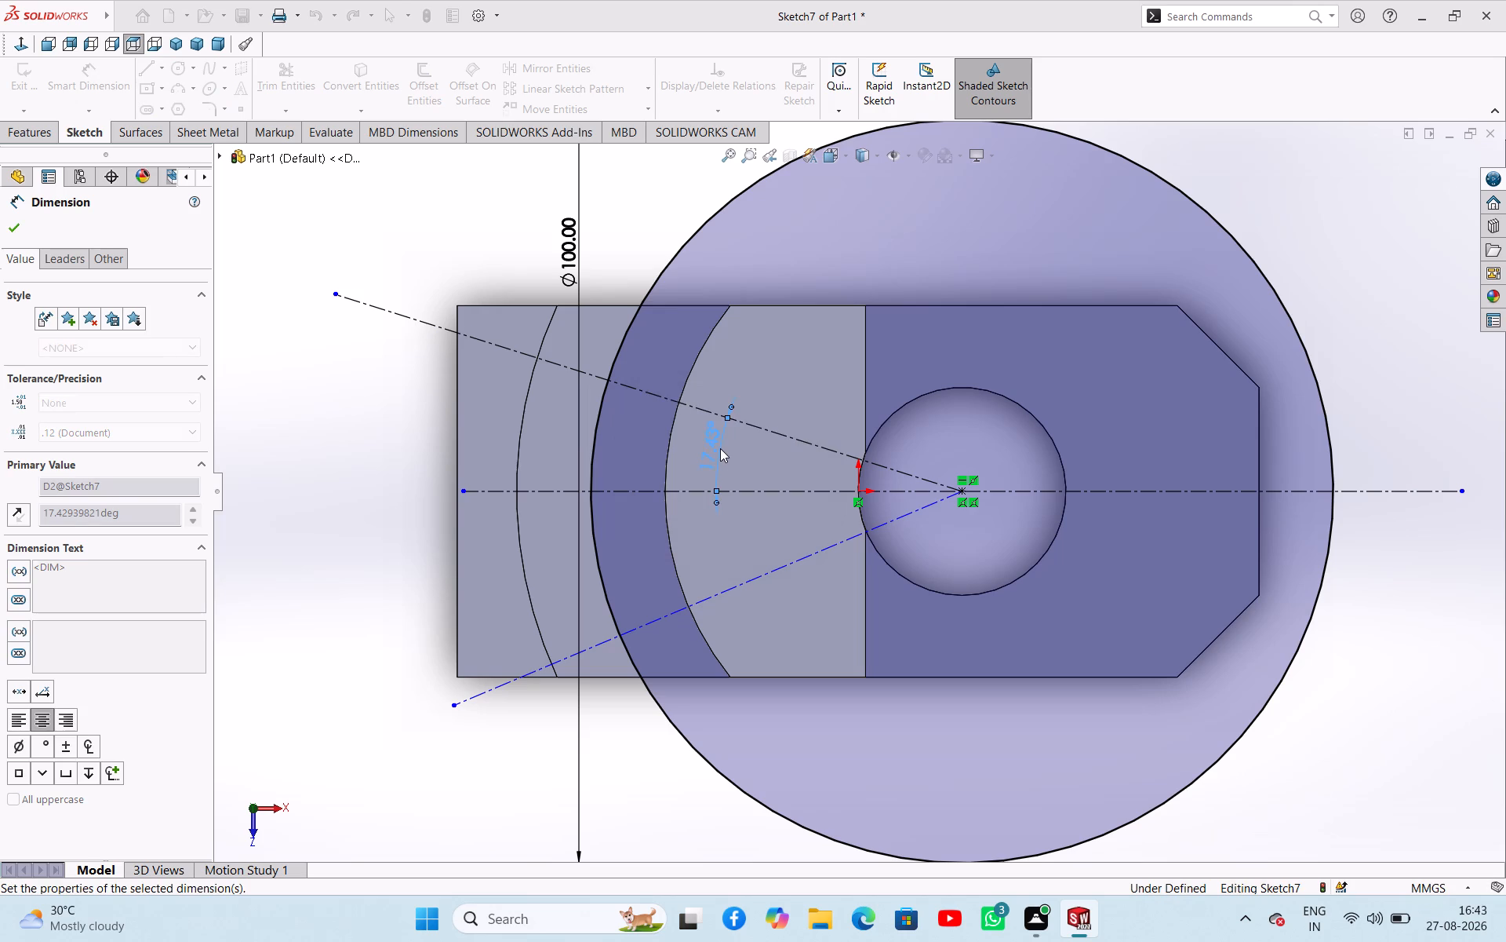
Dimension the angle between the lower slanted centerline and the horizontal centerline to 18°.
{"action": "left_click", "coordinate": [700, 494]}
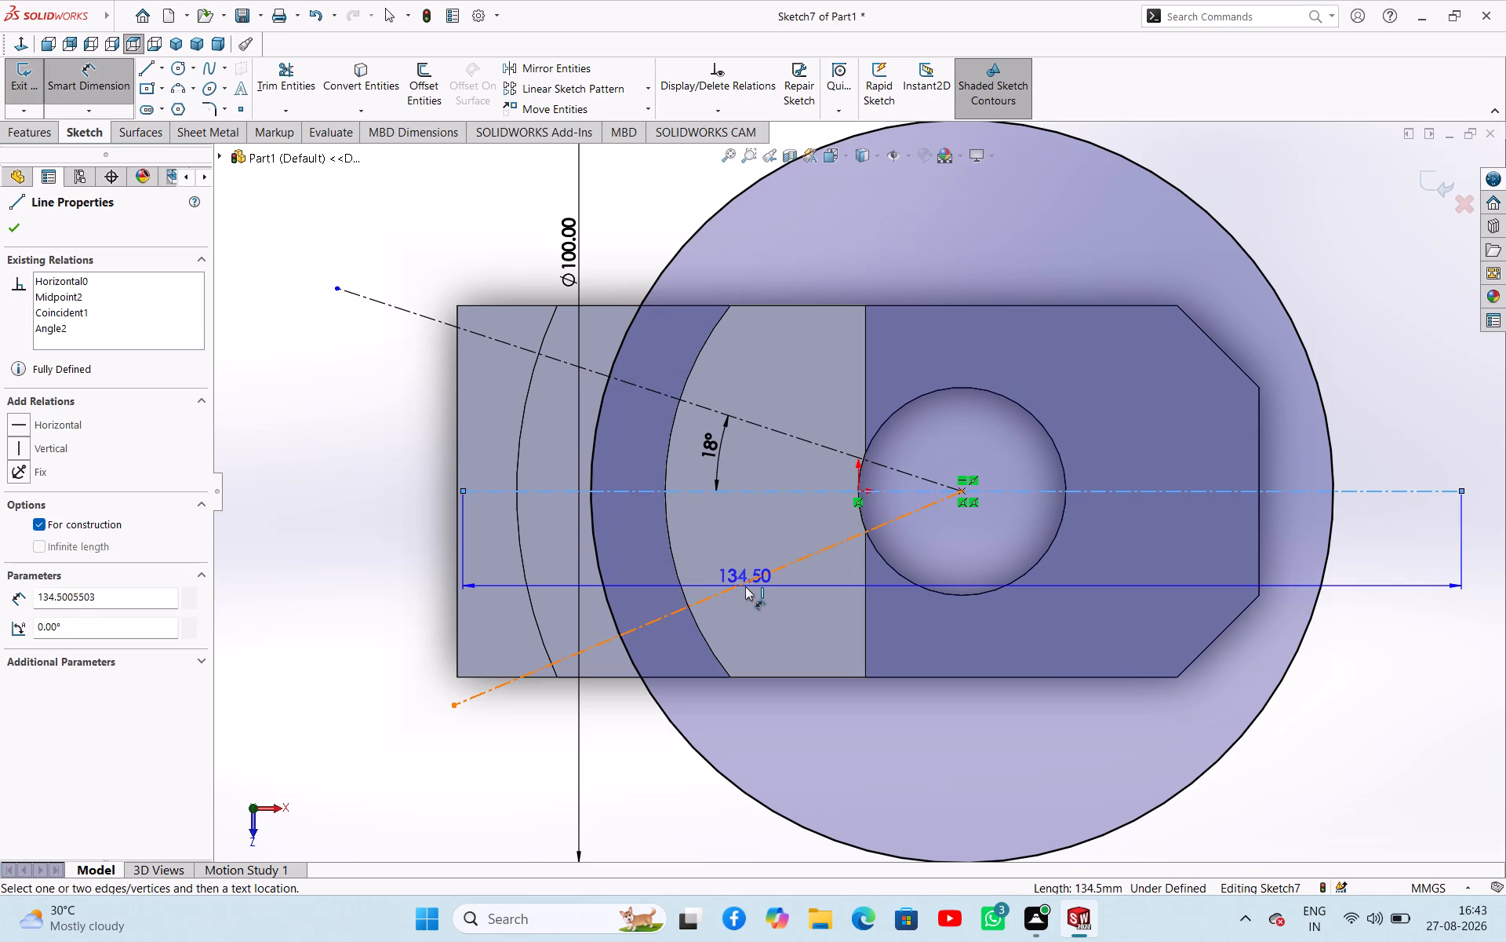
{"action": "left_click", "coordinate": [745, 586]}
{"action": "left_click", "coordinate": [703, 549]}
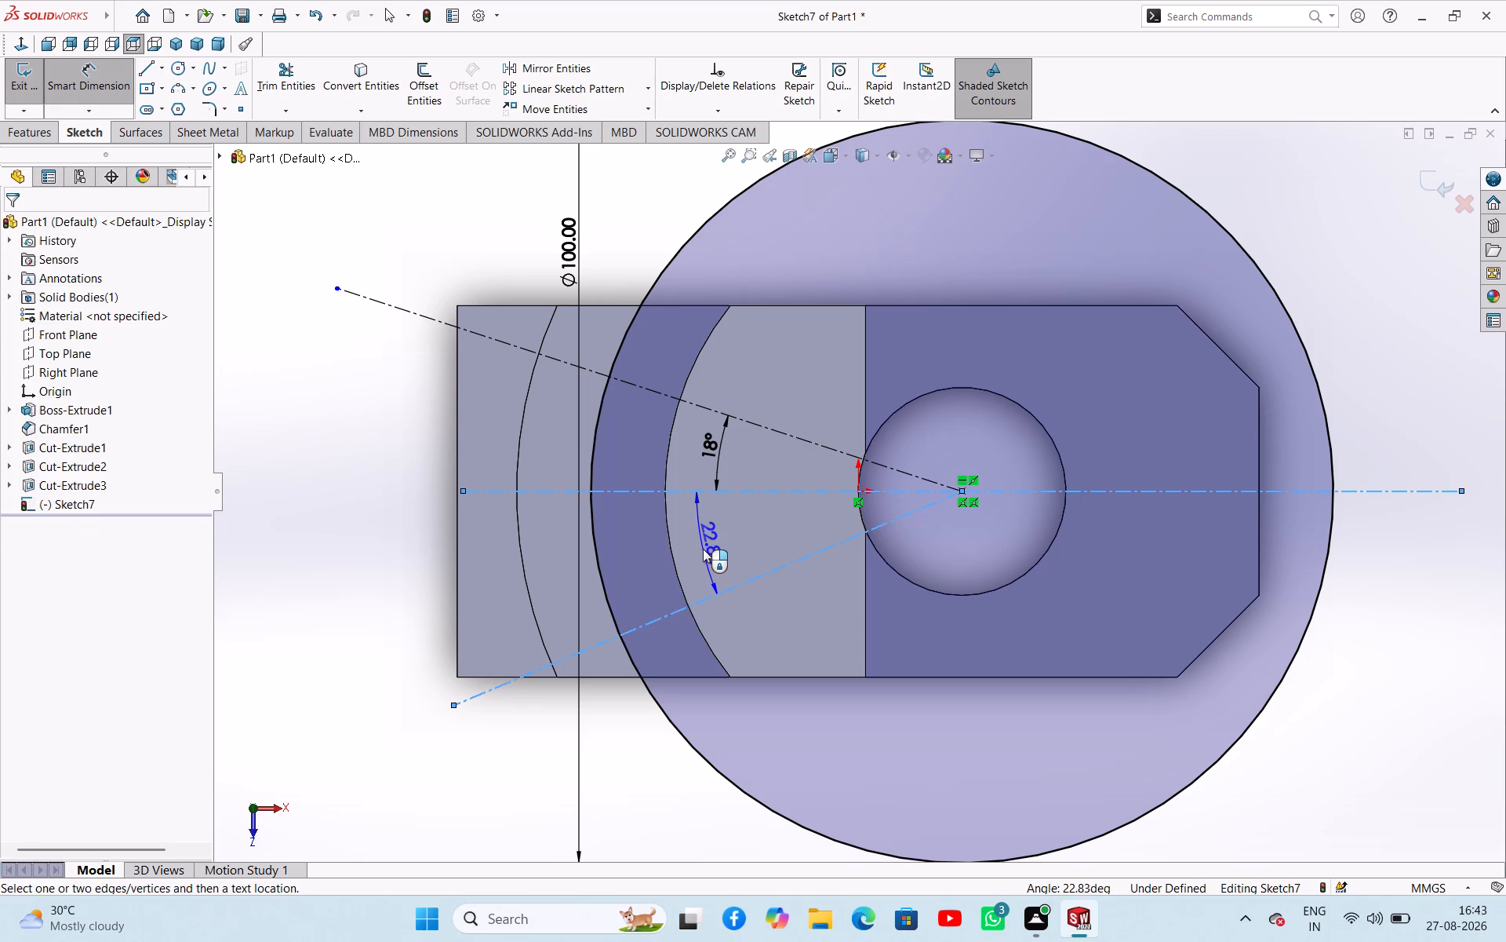
{"action": "type", "text": "18"}
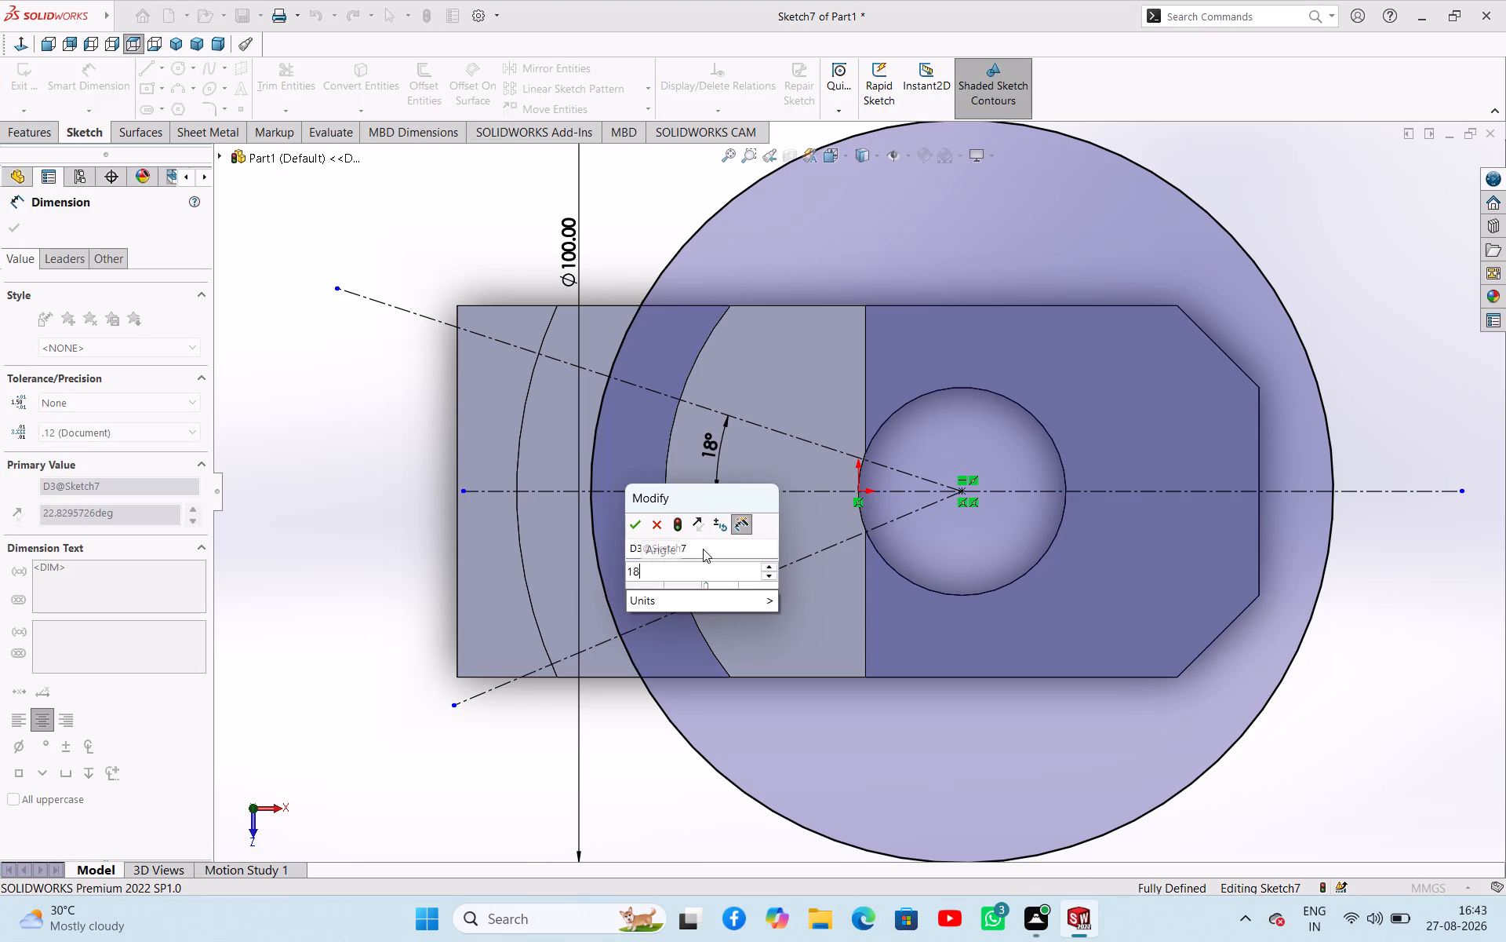
{"action": "key", "text": "Return"}
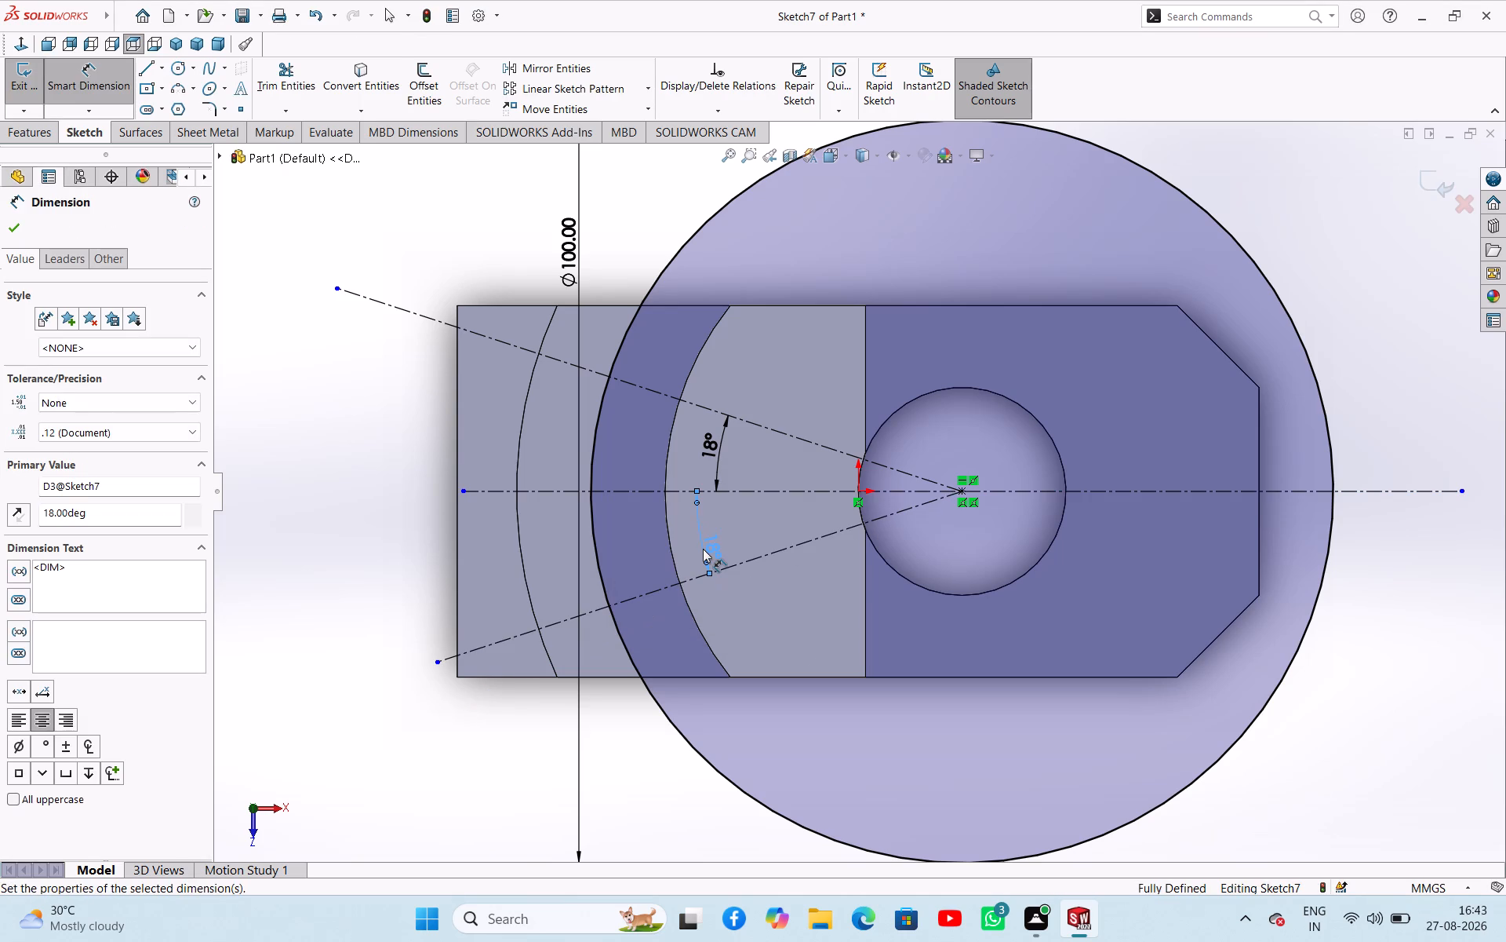
{"action": "right_click", "coordinate": [336, 440]}
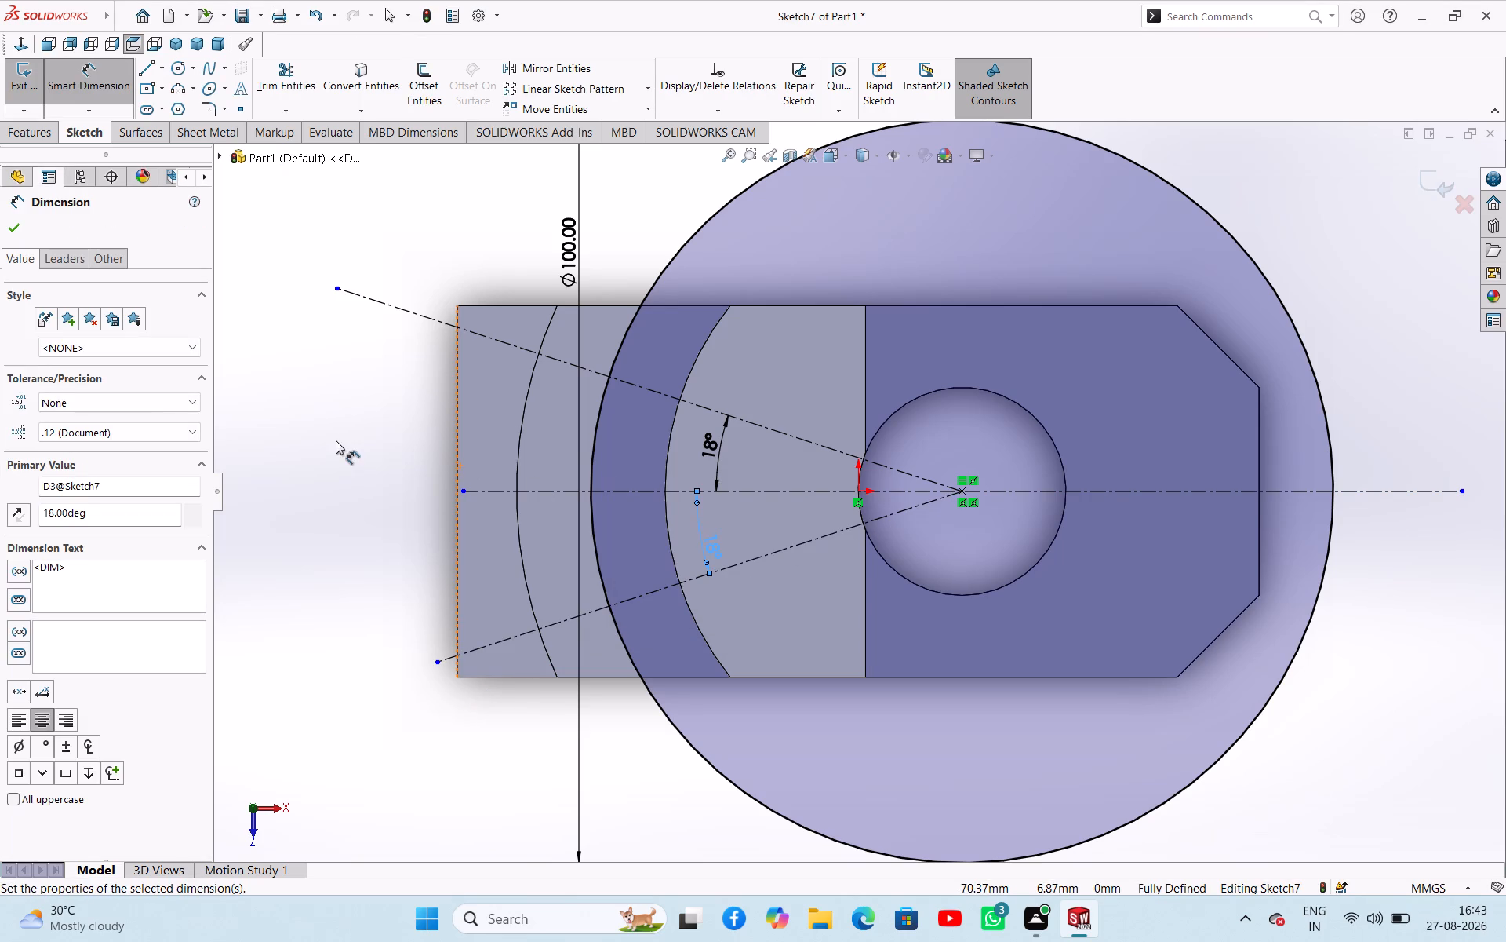
{"action": "left_click", "coordinate": [370, 499]}
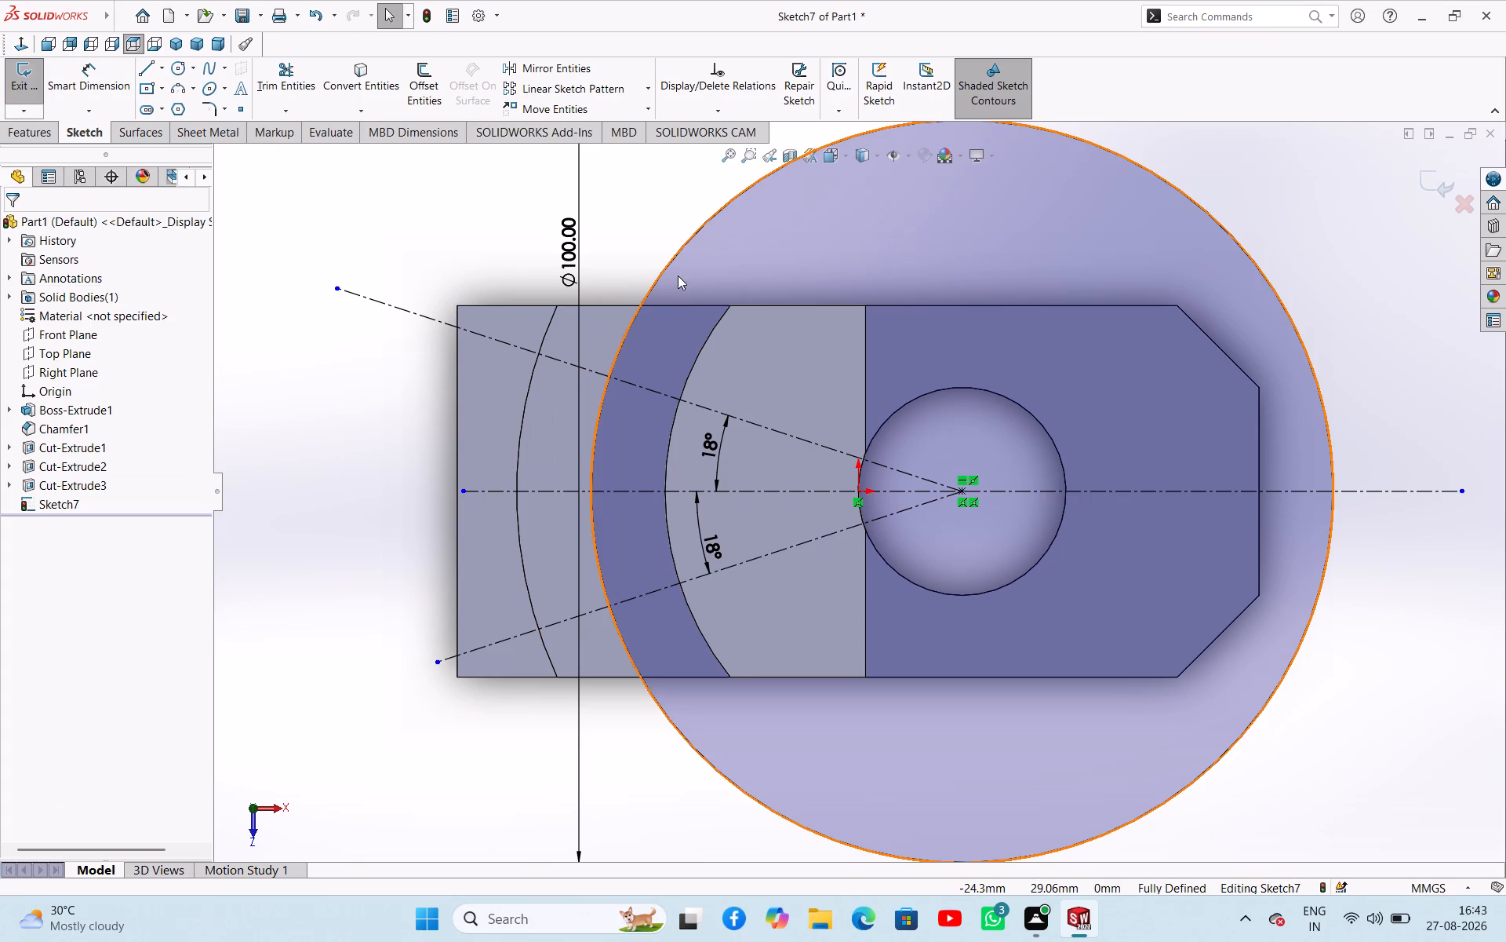
Convert the 100 mm circle to construction geometry.
{"action": "left_click", "coordinate": [687, 236]}
{"action": "left_click", "coordinate": [752, 192]}
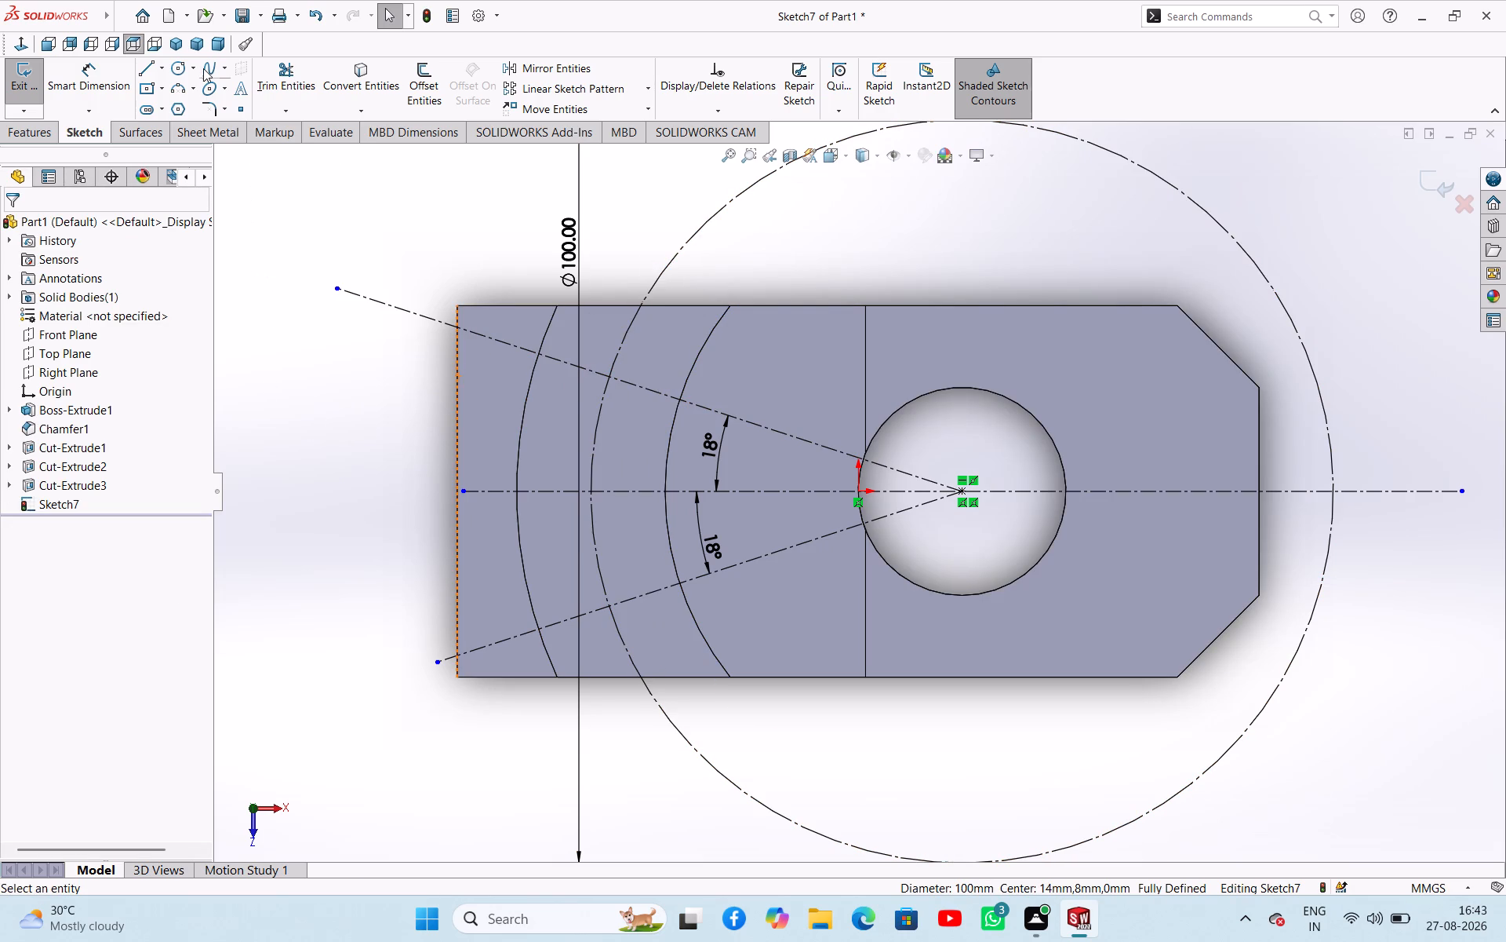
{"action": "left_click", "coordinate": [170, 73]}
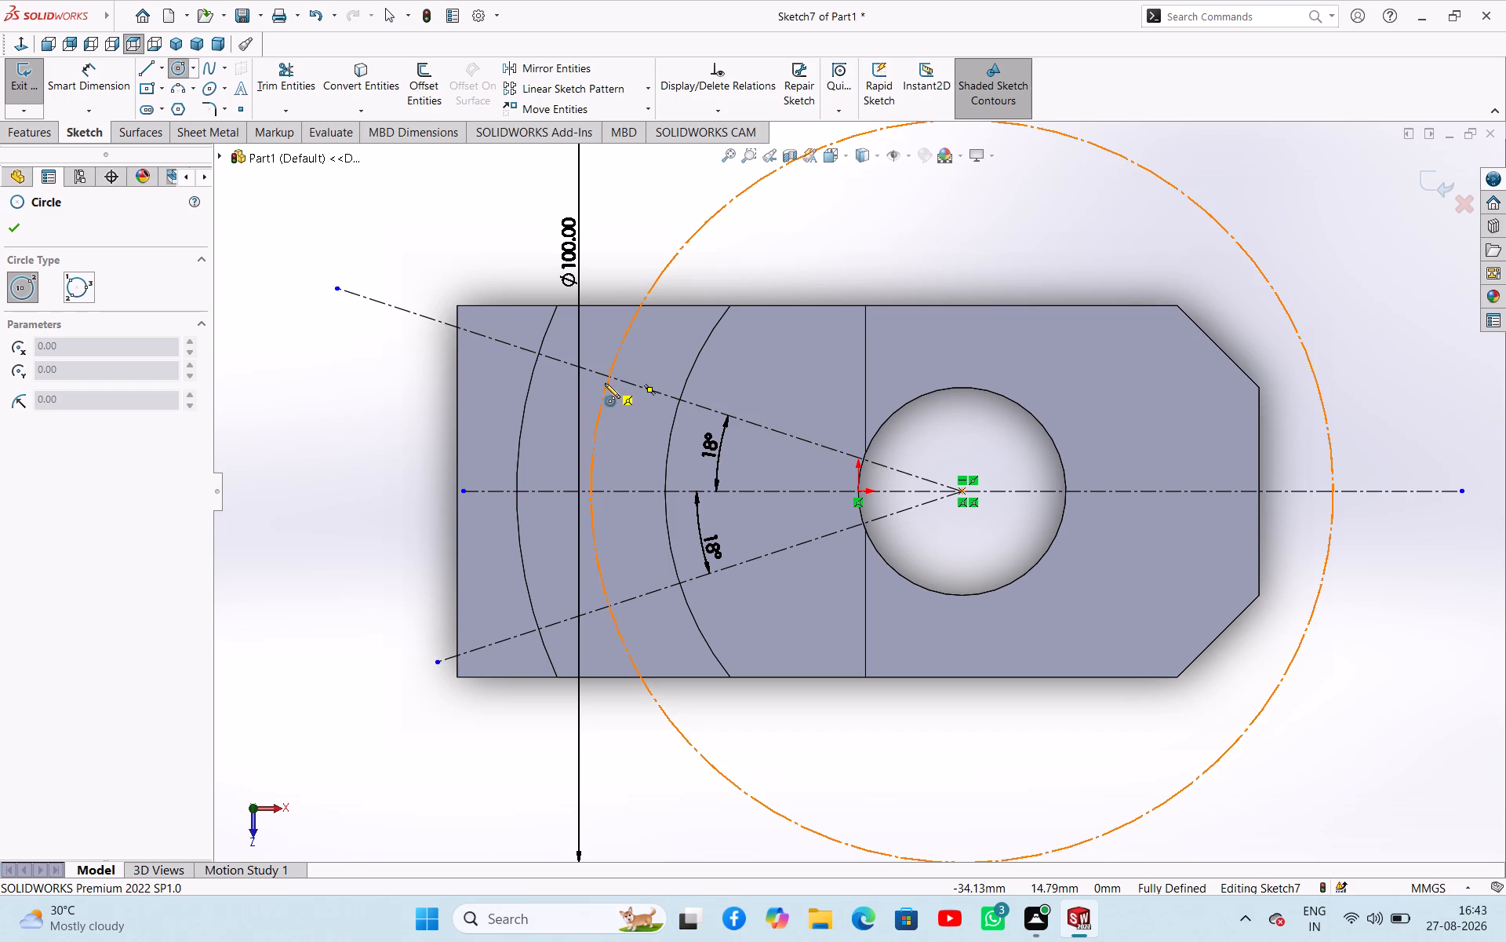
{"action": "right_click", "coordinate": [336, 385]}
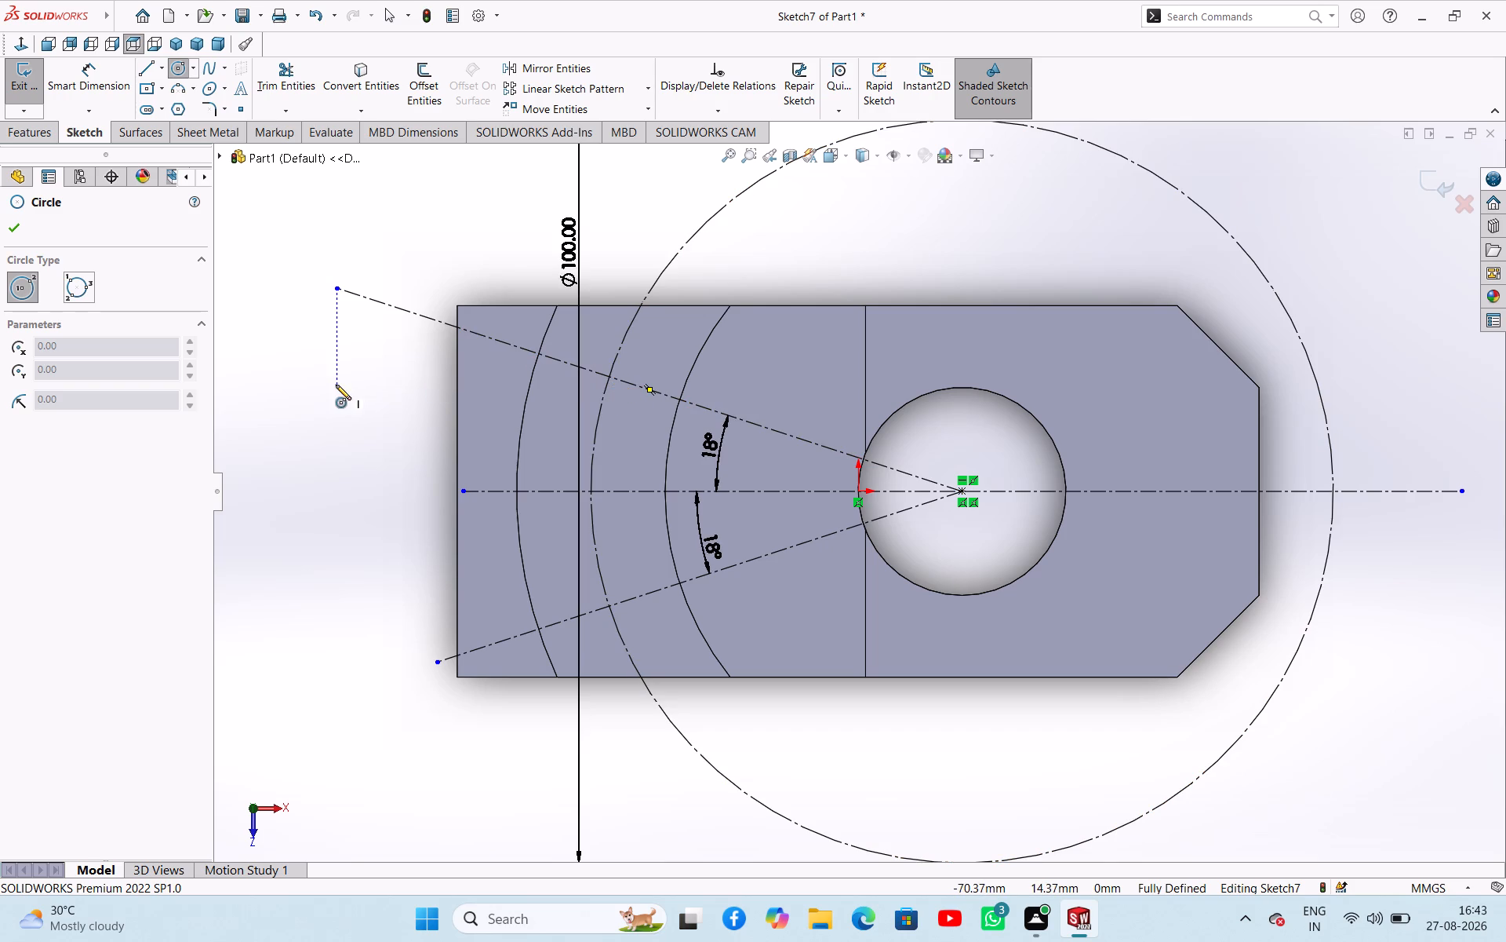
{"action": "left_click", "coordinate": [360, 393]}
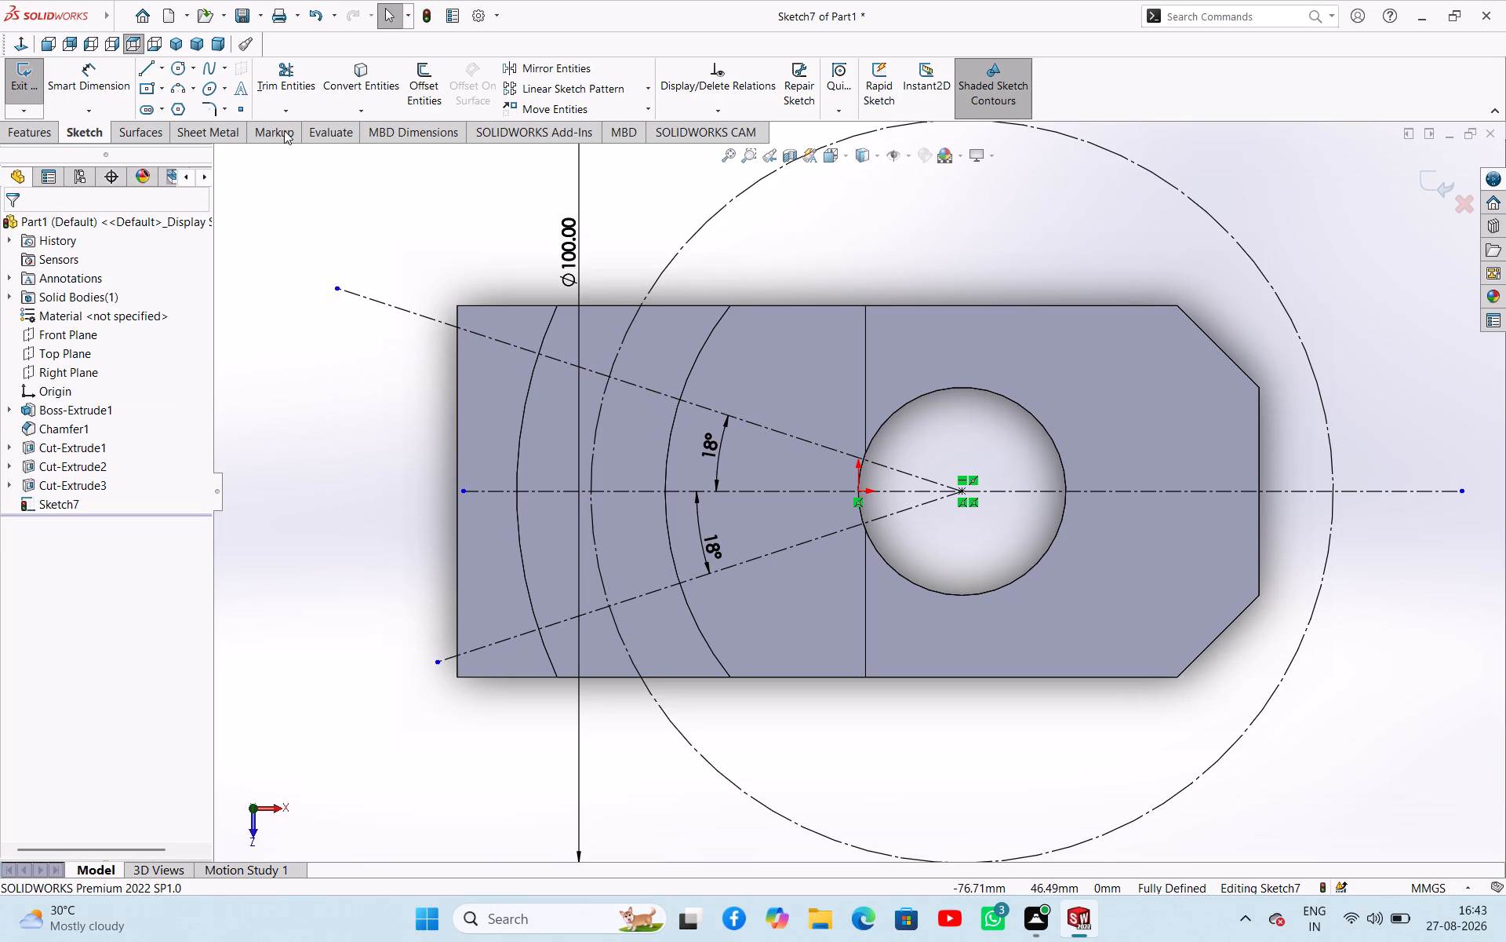
Trim the outer ends of both slanted centerlines back to the 100 mm construction circle.
{"action": "left_click", "coordinate": [277, 68]}
{"action": "left_click_drag", "start_coordinate": [395, 244], "coordinate": [395, 312]}
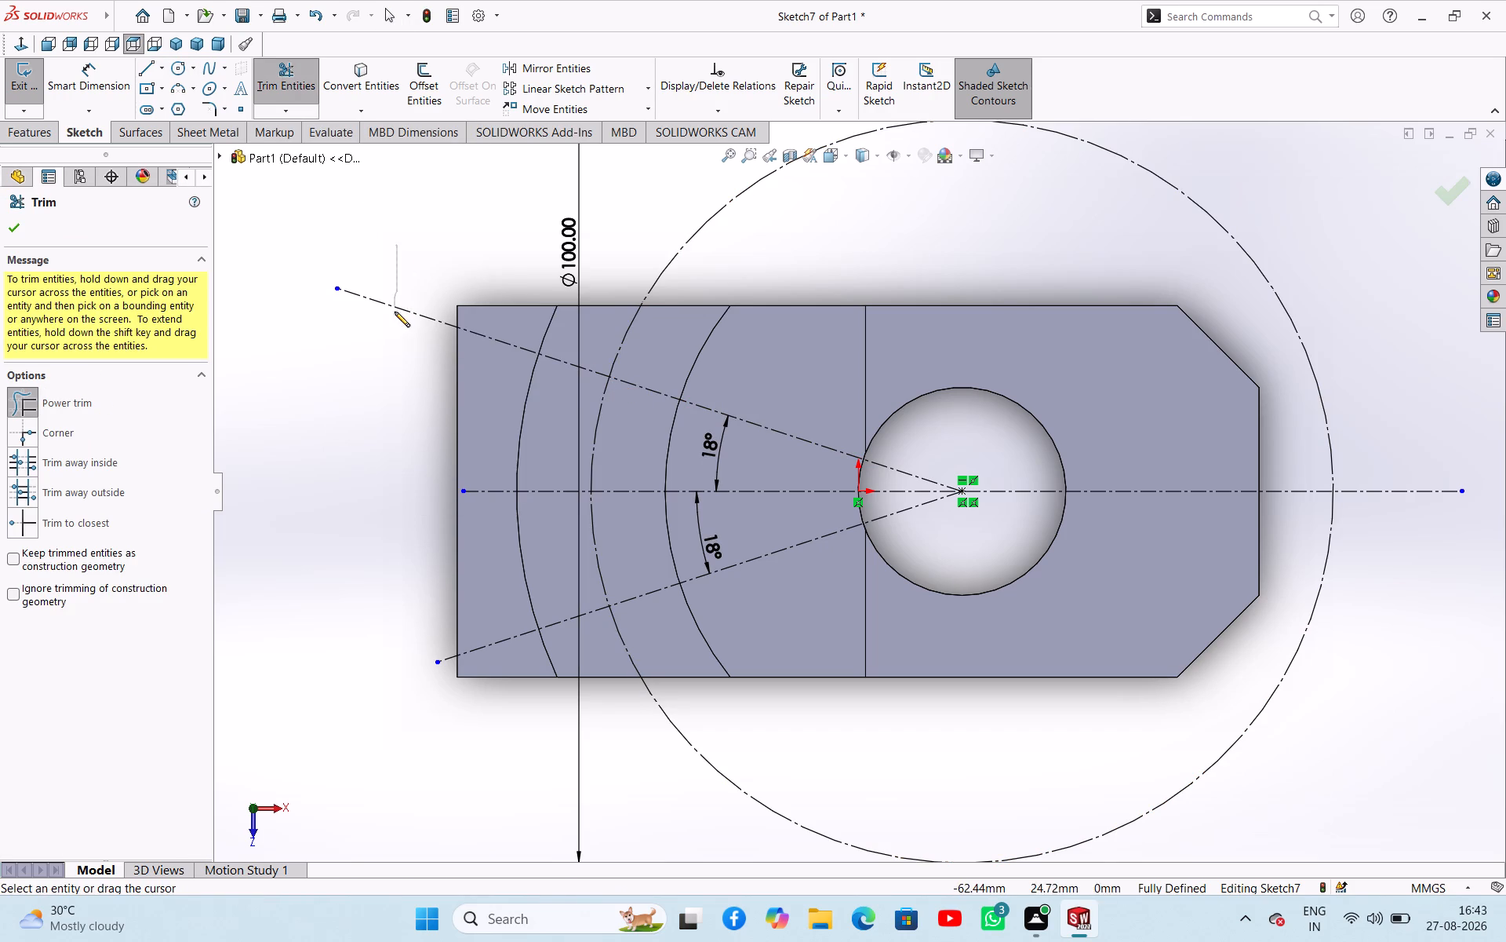
{"action": "left_click_drag", "start_coordinate": [395, 312], "coordinate": [395, 319]}
{"action": "left_click_drag", "start_coordinate": [489, 577], "coordinate": [489, 604]}
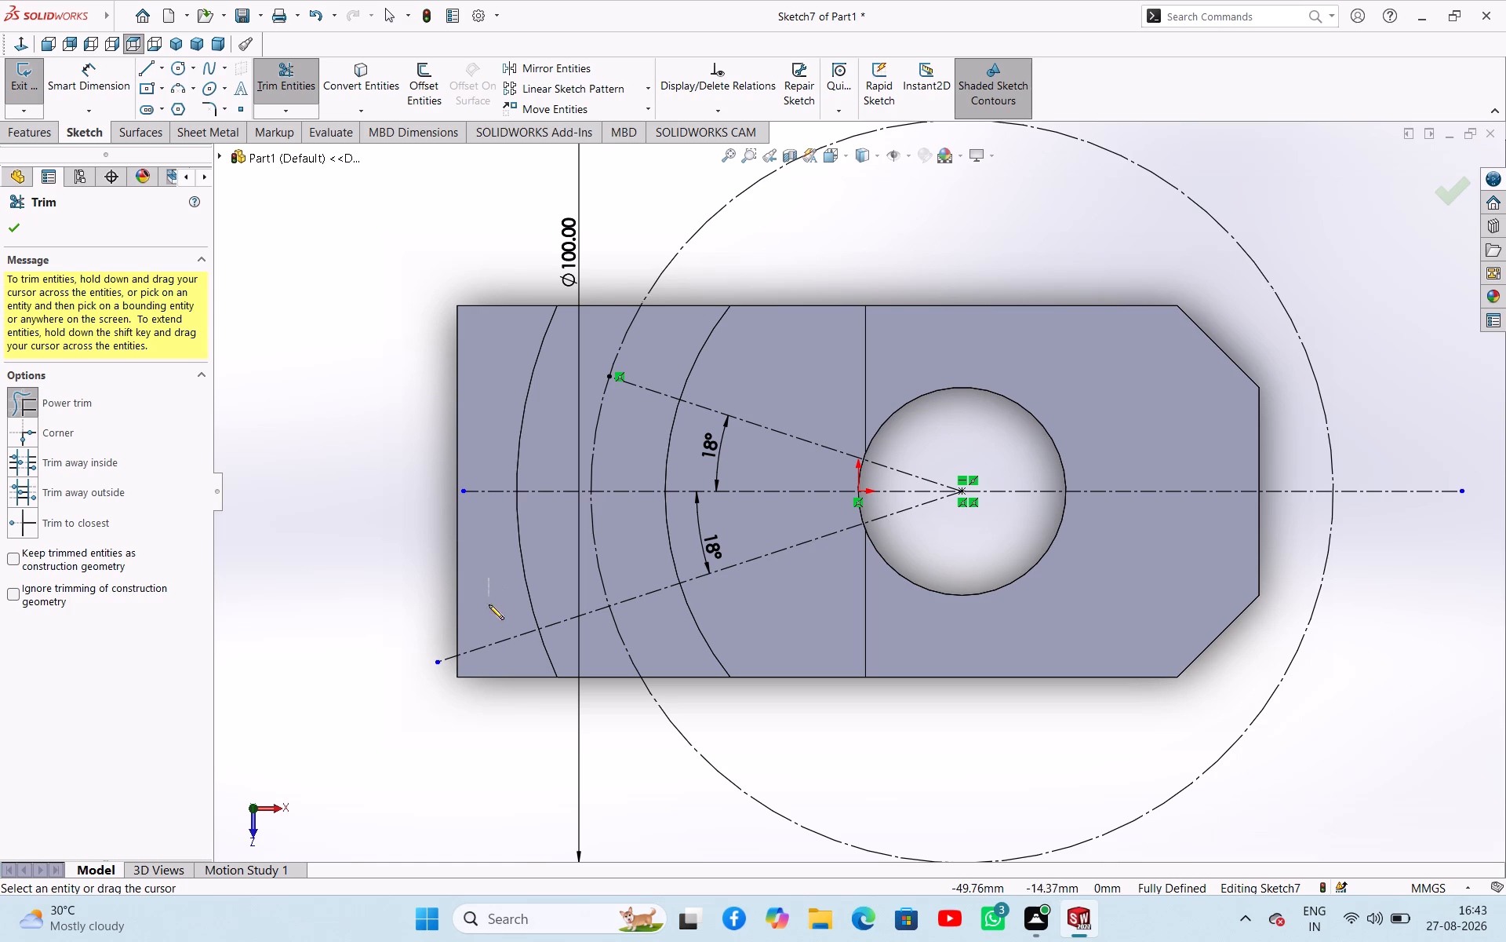
{"action": "left_click_drag", "start_coordinate": [489, 604], "coordinate": [498, 646]}
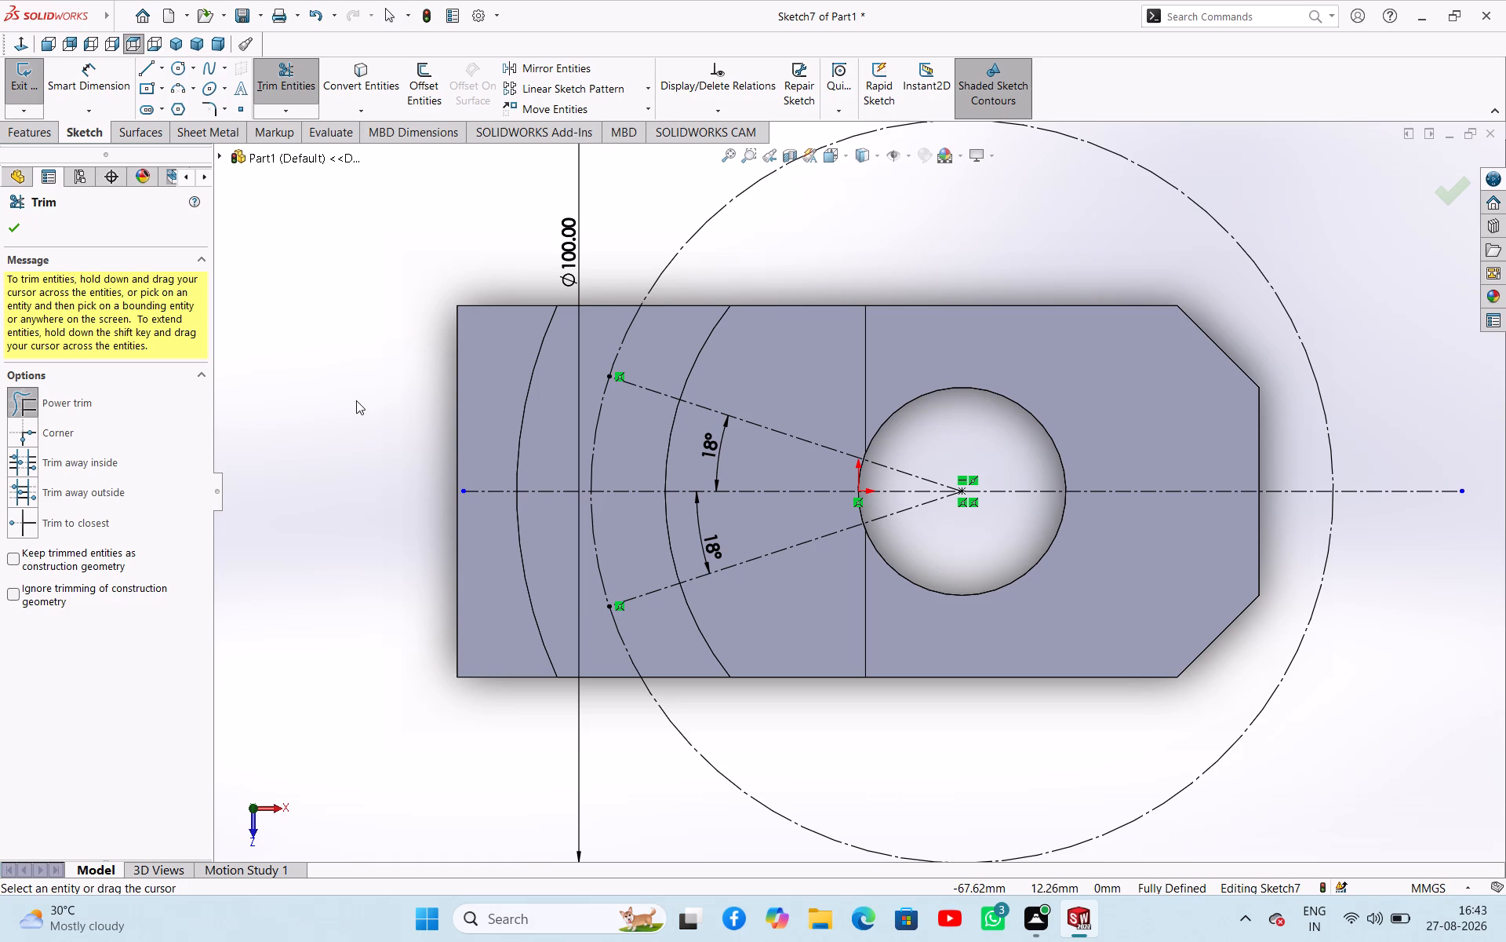
{"action": "right_click", "coordinate": [356, 400]}
{"action": "left_click", "coordinate": [376, 457]}
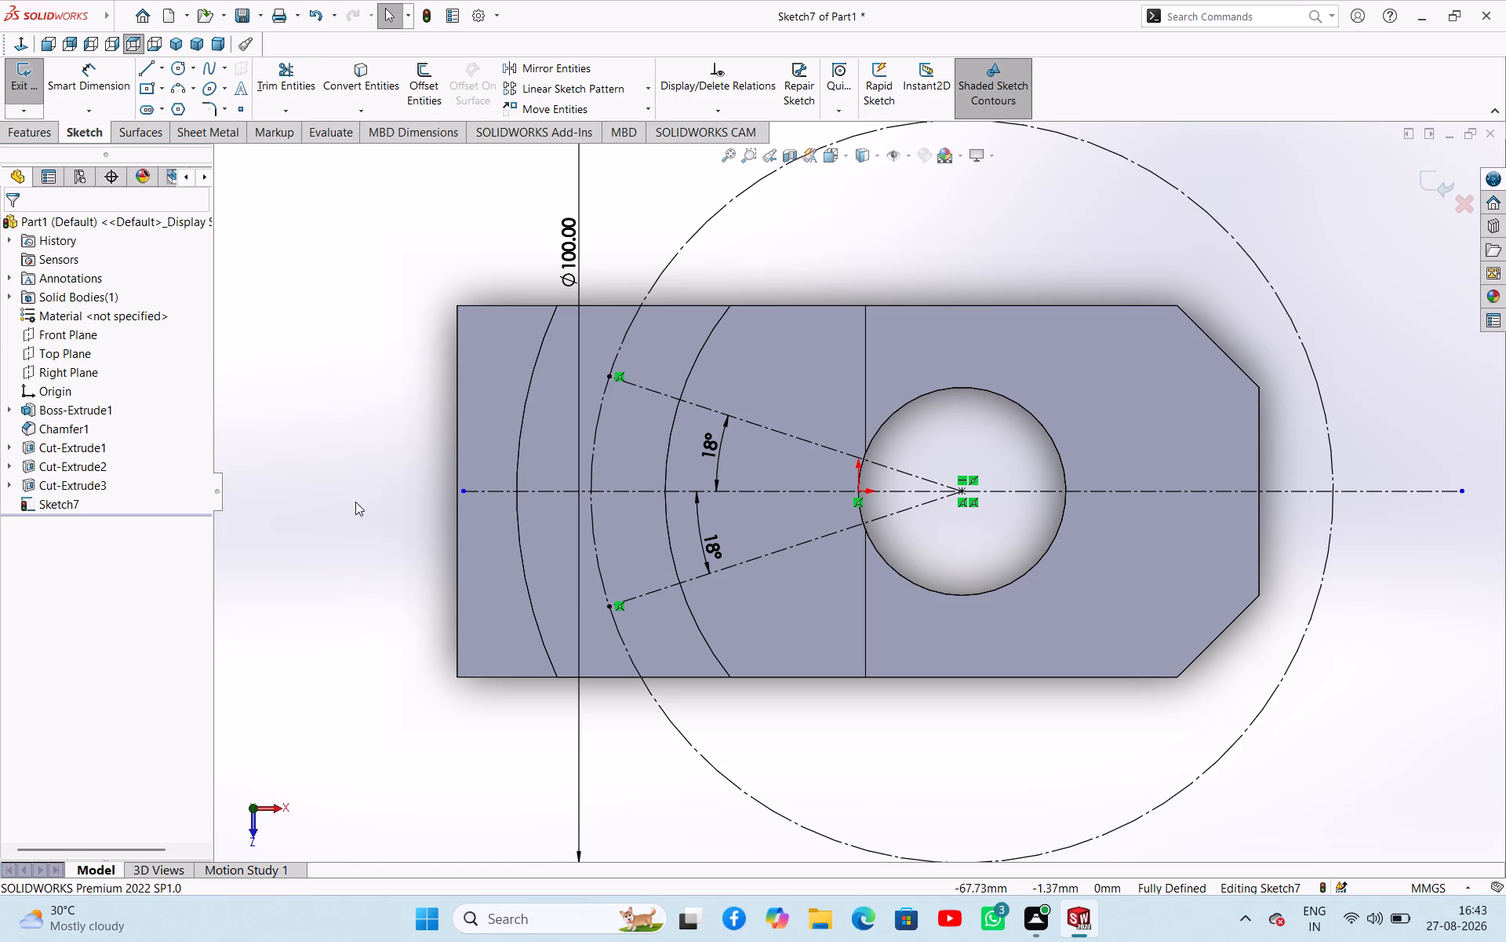
Draw circles with radii of about 3.4 mm and 4.2 mm centred on the upper and lower slanted centerlines' ends on the construction circle.
{"action": "right_click_drag", "start_coordinate": [355, 502], "coordinate": [435, 477]}
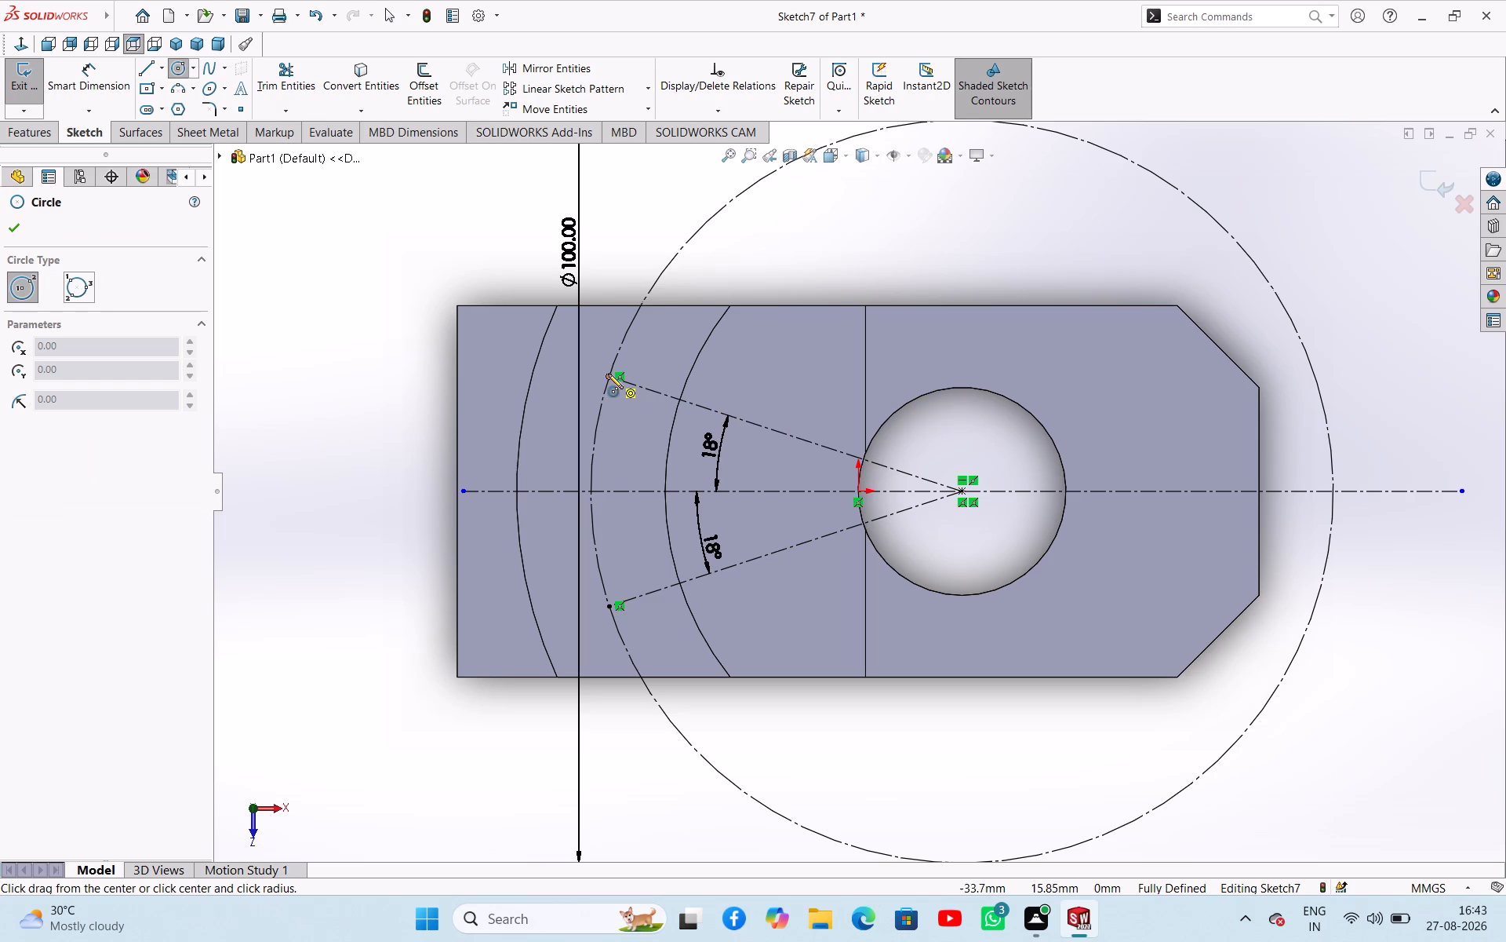
{"action": "left_click", "coordinate": [608, 374]}
{"action": "left_click", "coordinate": [621, 399]}
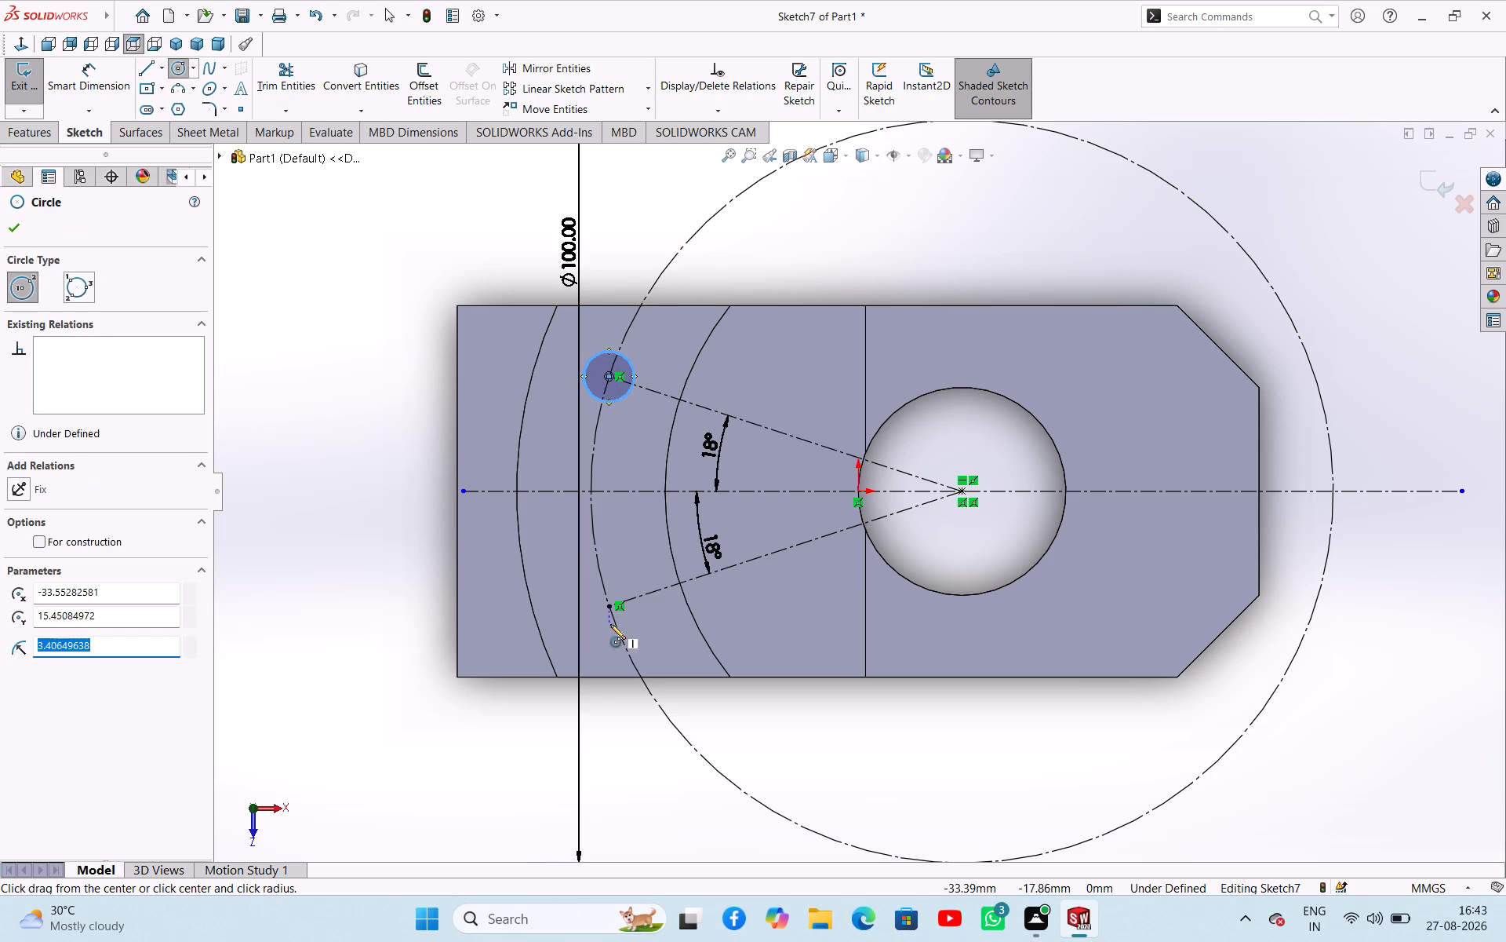
{"action": "left_click", "coordinate": [610, 608]}
{"action": "left_click", "coordinate": [634, 626]}
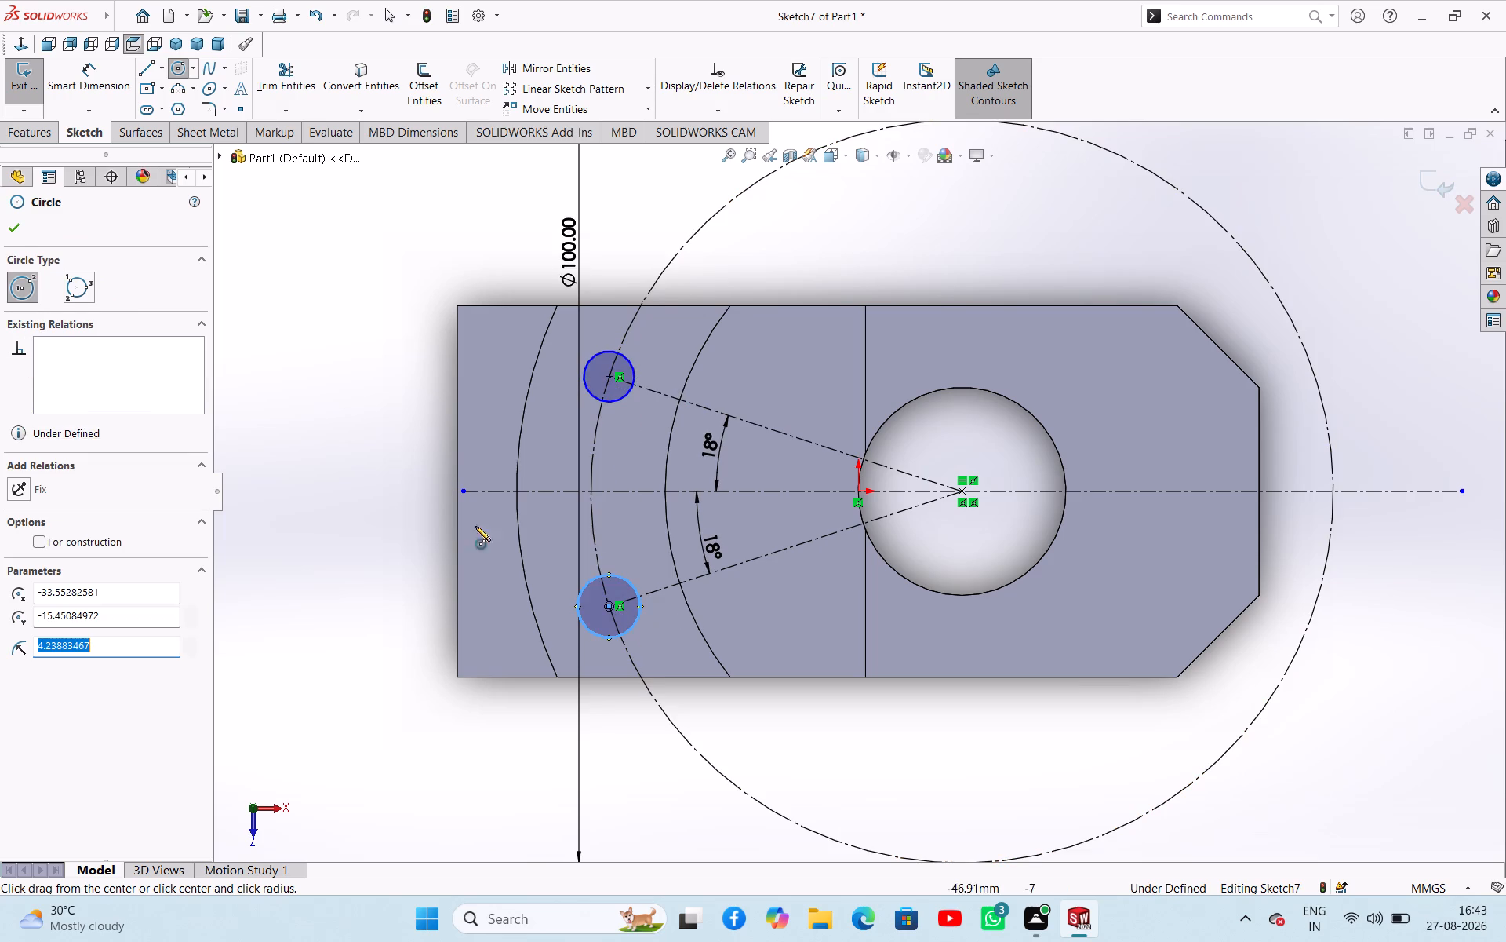
Dimension the upper and lower small circles on the construction circle to 10 mm diameter each.
{"action": "right_click", "coordinate": [299, 433]}
{"action": "left_click", "coordinate": [318, 451]}
{"action": "right_click_drag", "start_coordinate": [318, 451], "coordinate": [343, 358]}
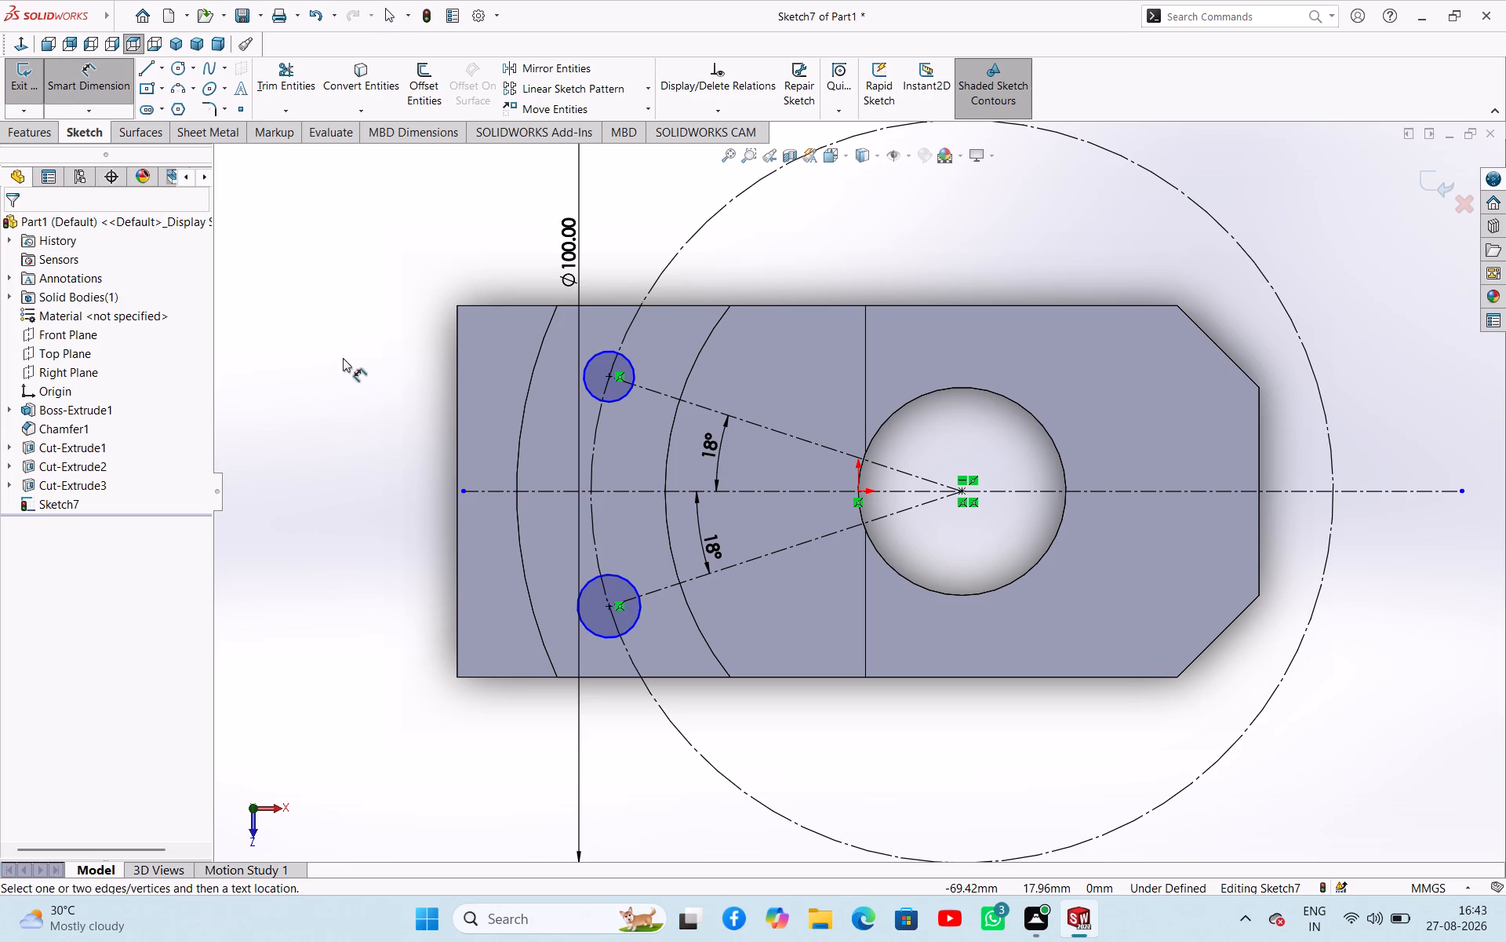
{"action": "right_click_drag", "start_coordinate": [343, 358], "coordinate": [343, 357]}
{"action": "left_click", "coordinate": [614, 402]}
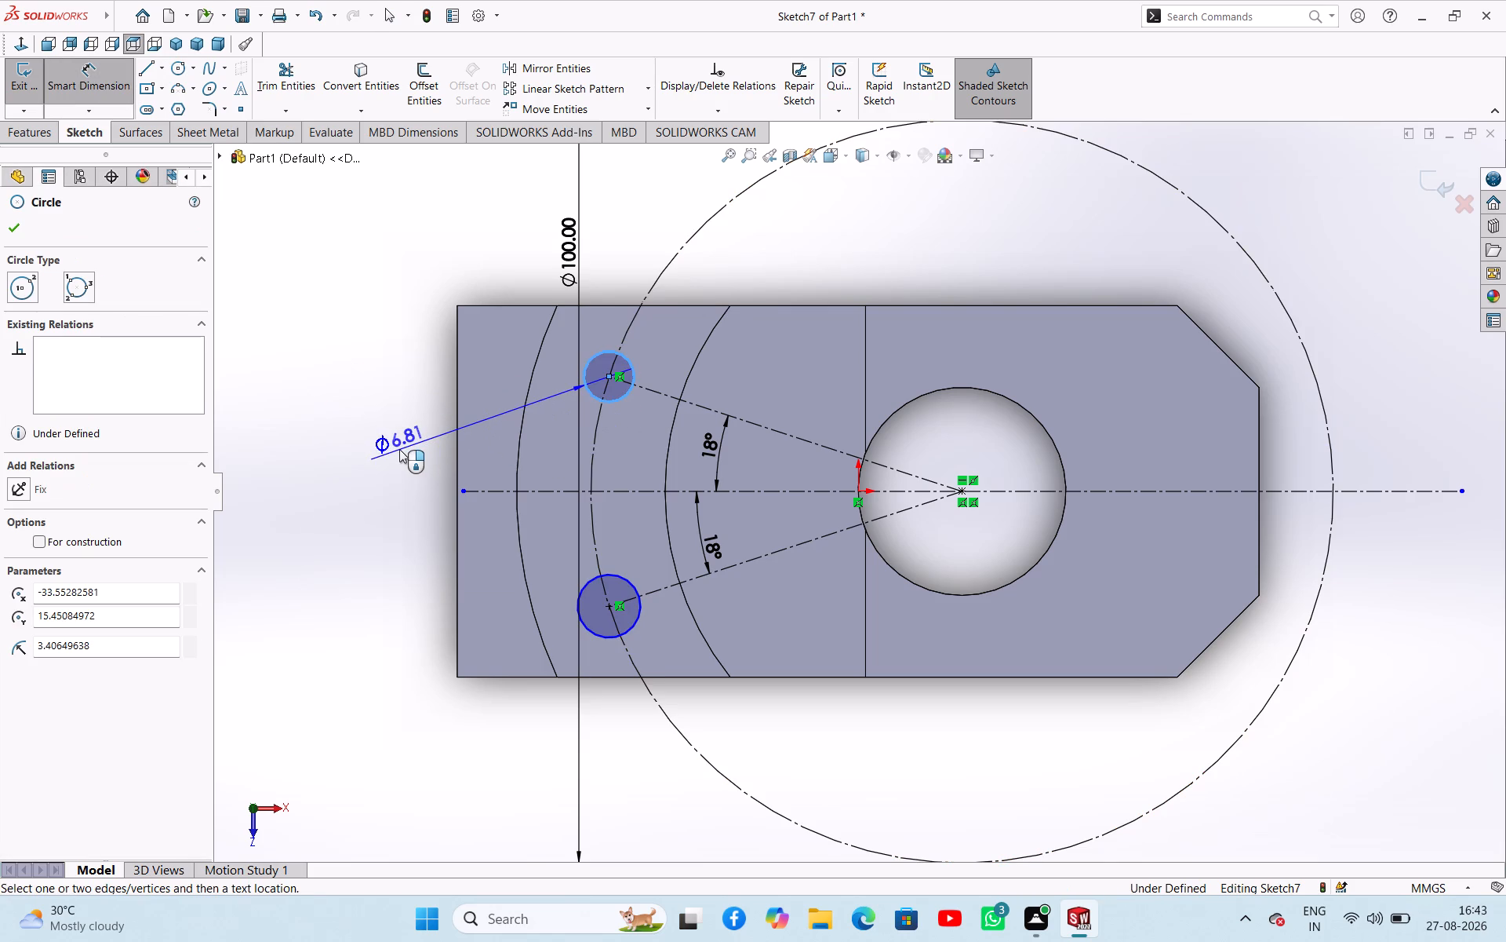
{"action": "left_click", "coordinate": [399, 449]}
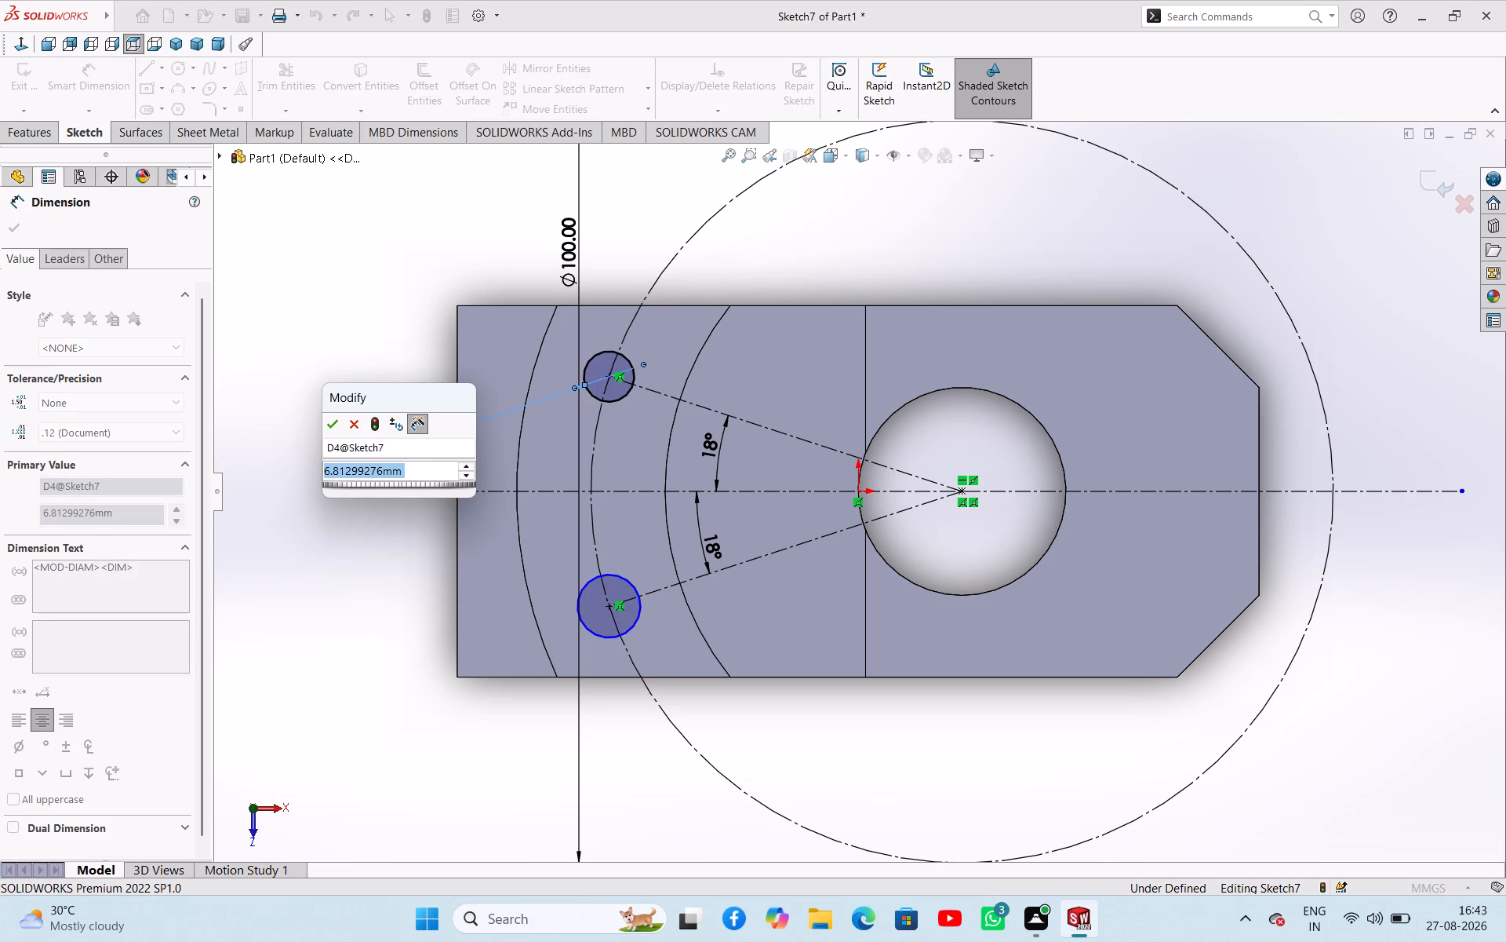
{"action": "type", "text": "10"}
{"action": "key", "text": "Return"}
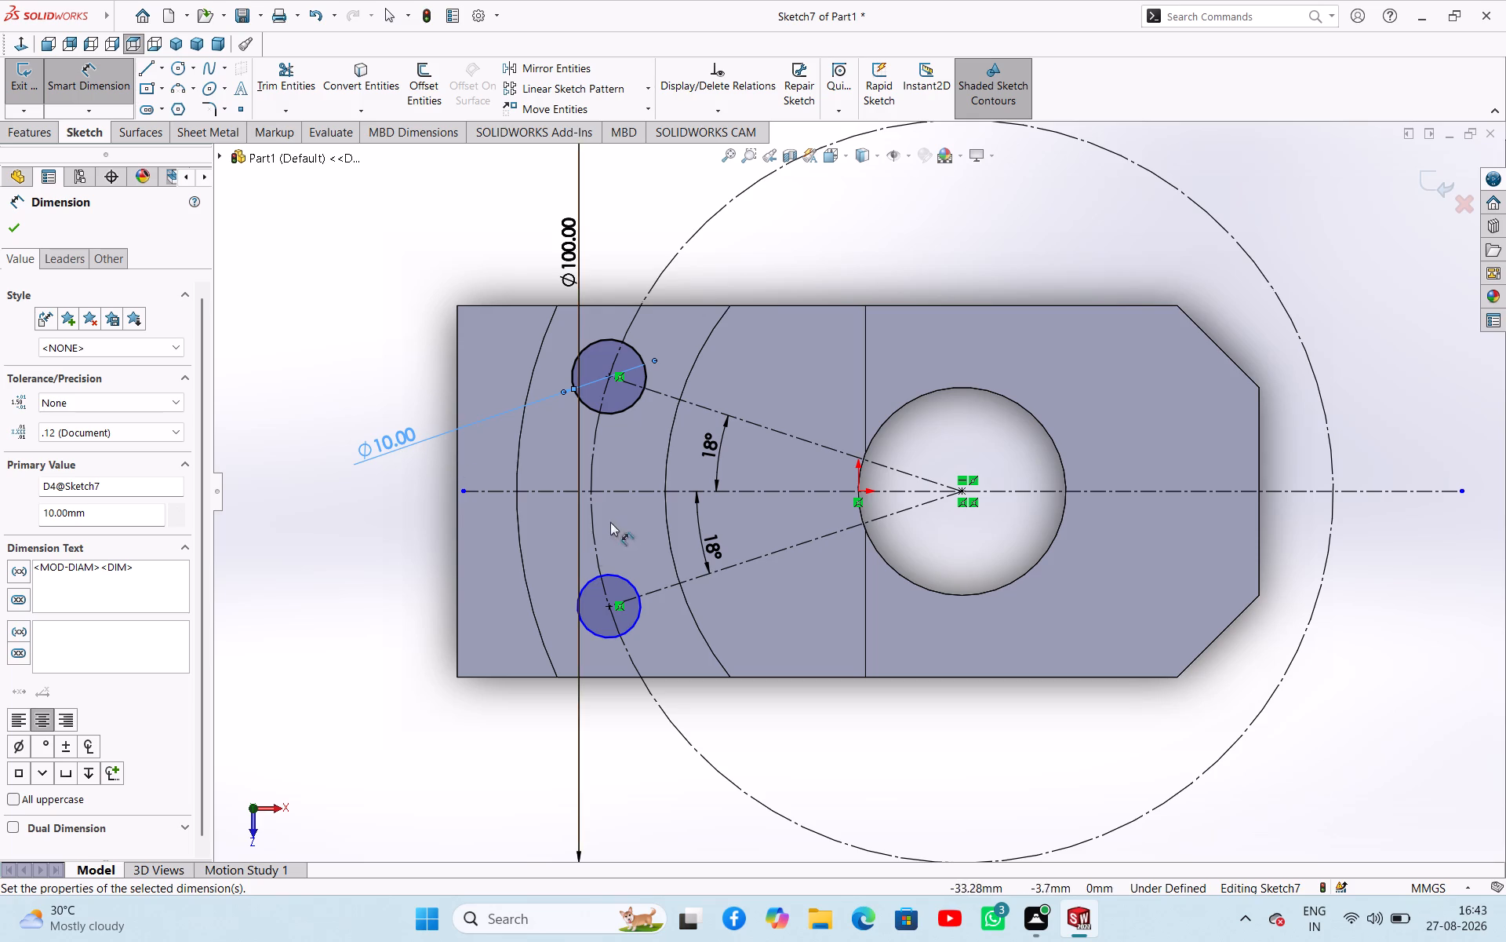
{"action": "left_click", "coordinate": [588, 578]}
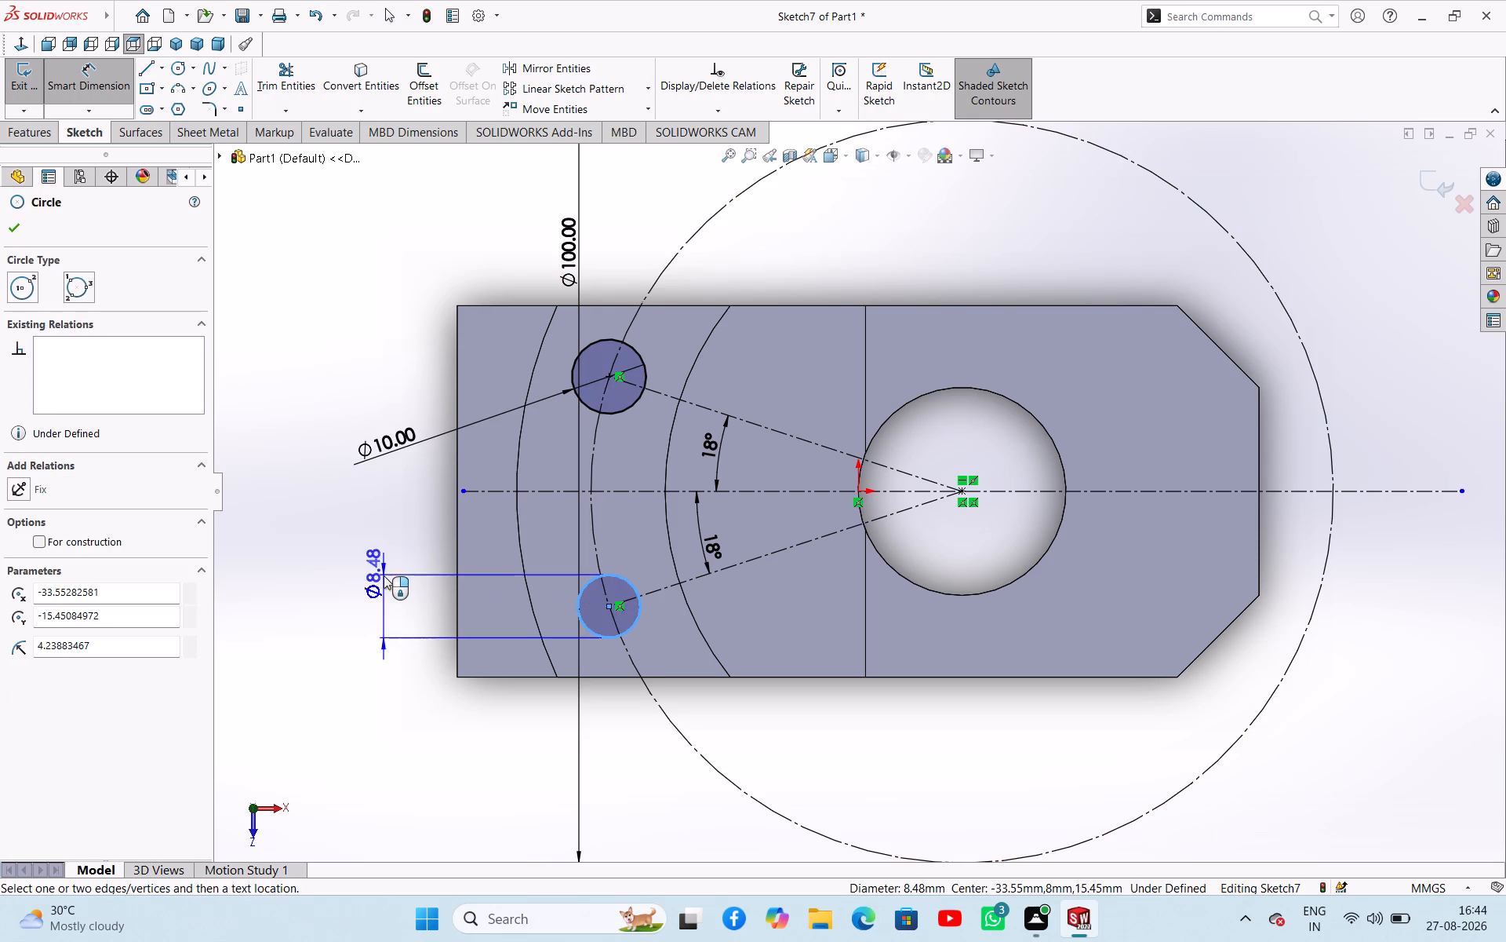
{"action": "left_click", "coordinate": [384, 575]}
{"action": "type", "text": "10"}
{"action": "key", "text": "Return"}
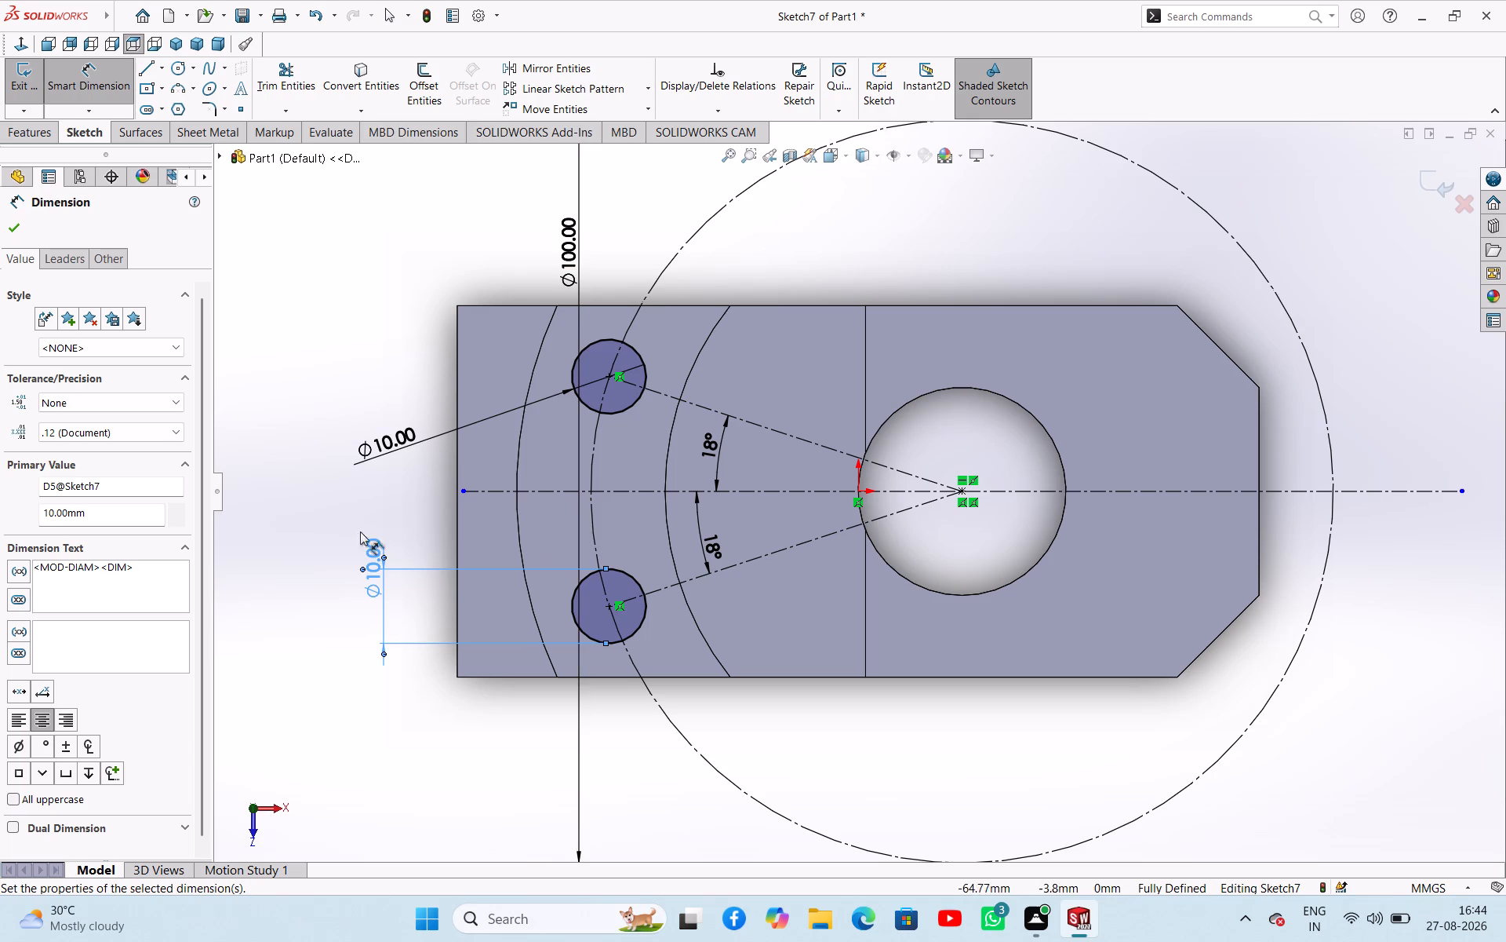
{"action": "middle_click_drag", "start_coordinate": [356, 549], "coordinate": [342, 290]}
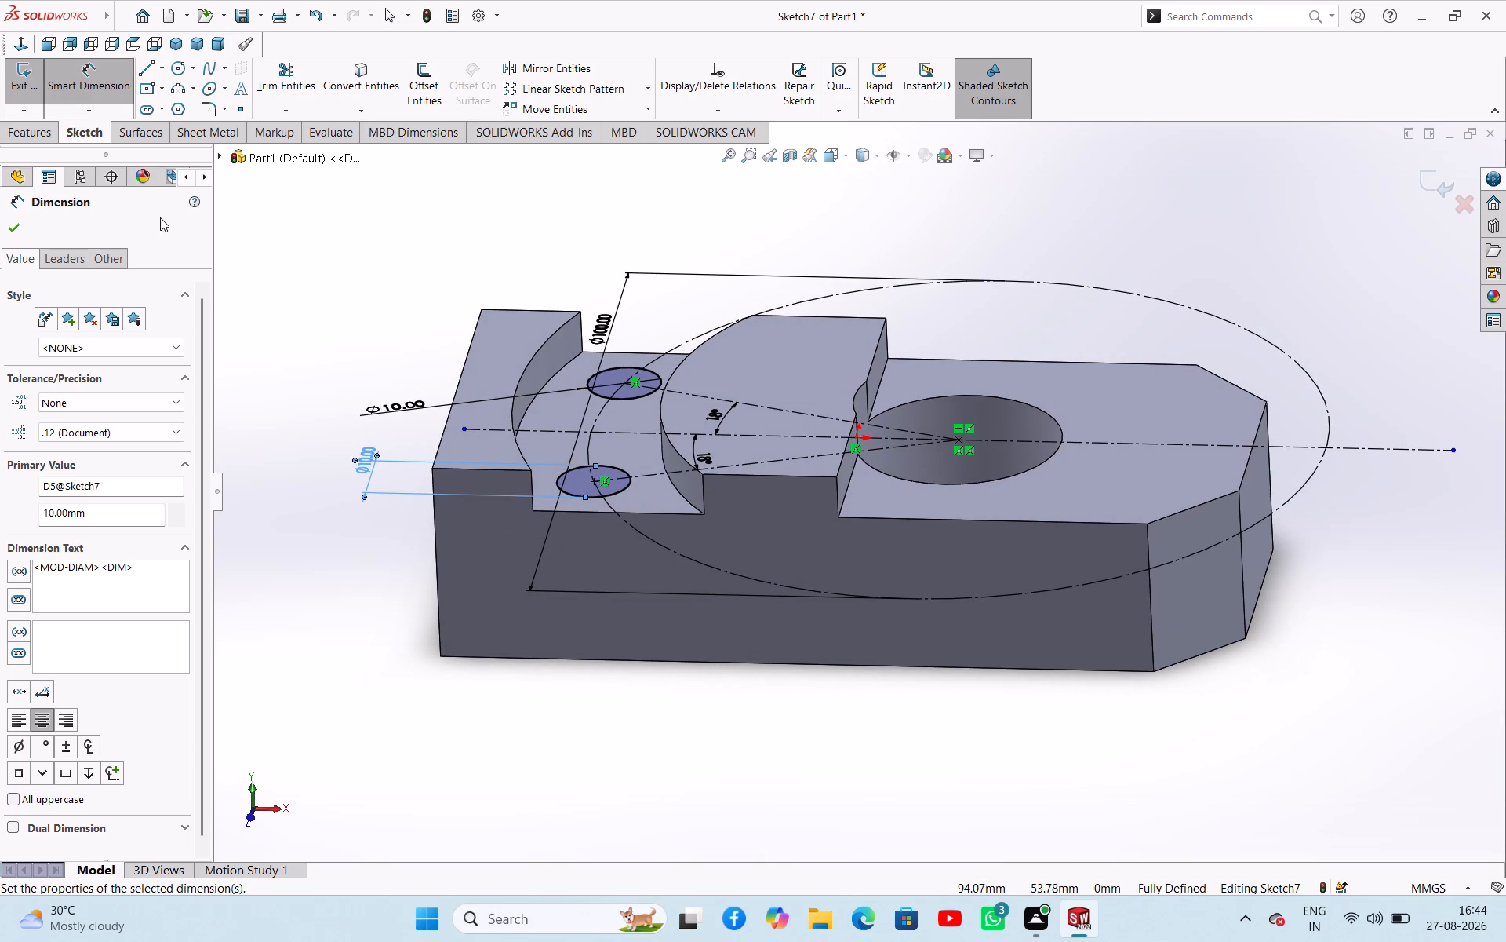
{"action": "left_click", "coordinate": [16, 235]}
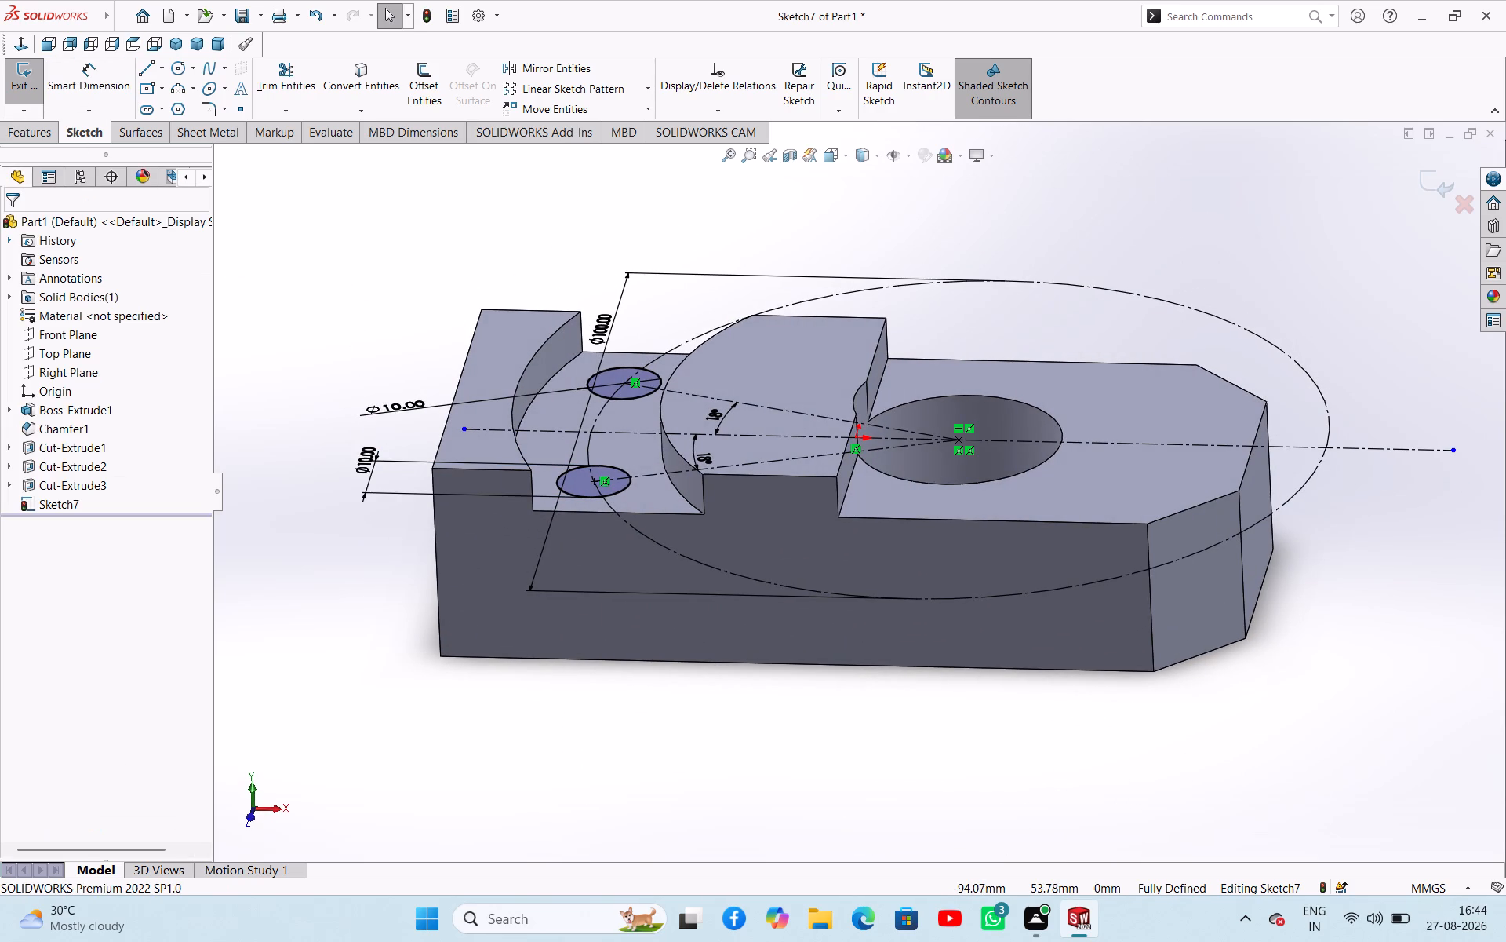
Extrude-cut the two 10 mm circles from the groove floor, using the Up To Surface end condition with the block's bottom face.
{"action": "left_click", "coordinate": [20, 98]}
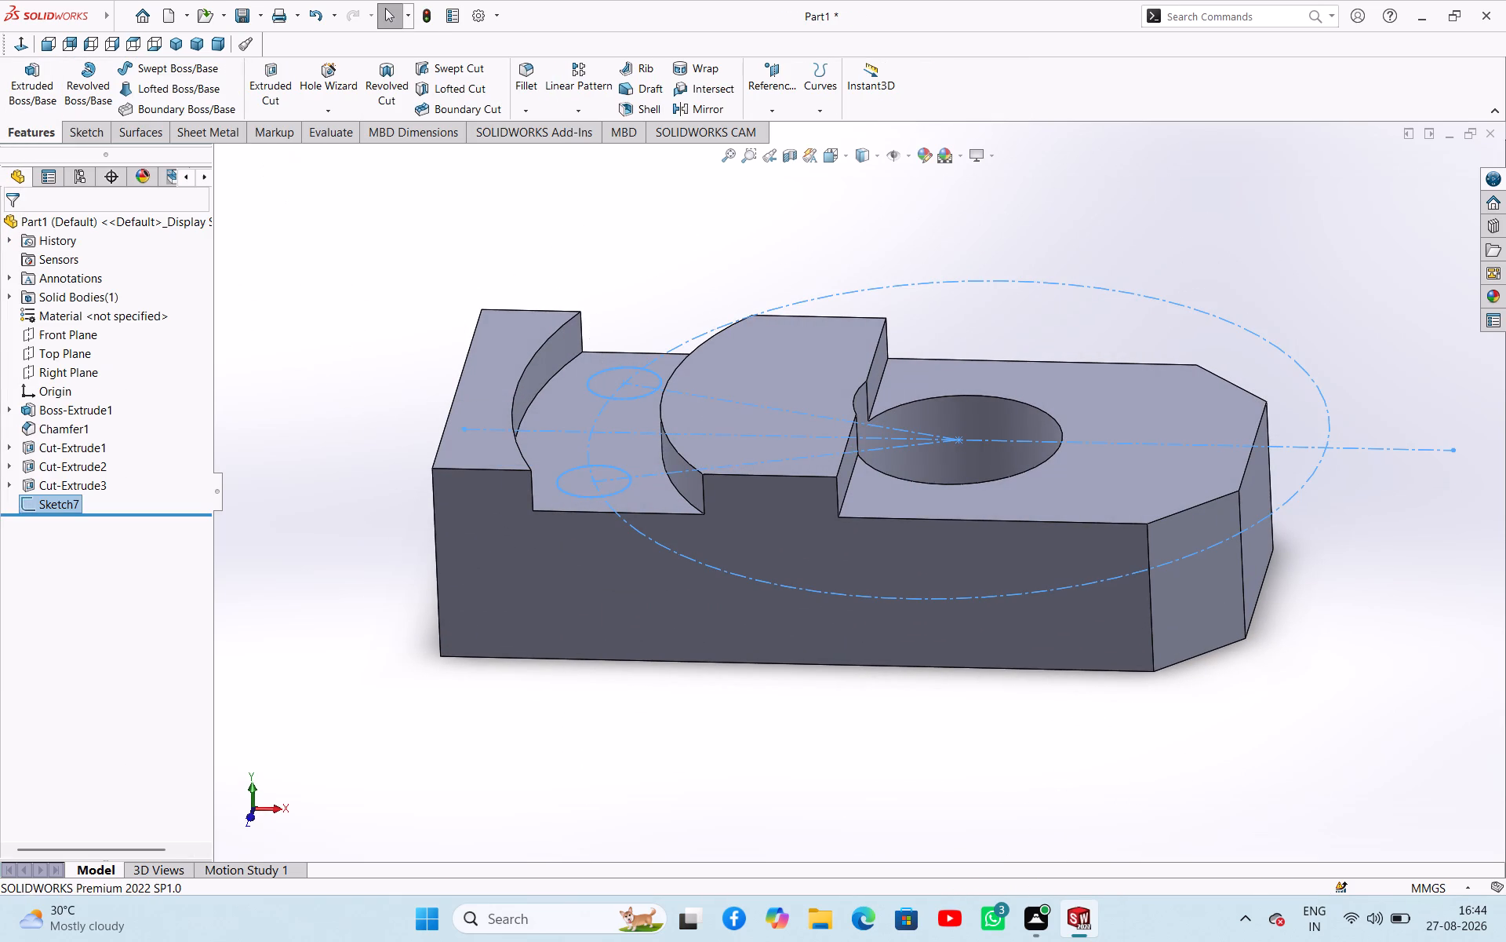
{"action": "left_click", "coordinate": [263, 79]}
{"action": "middle_click_drag", "start_coordinate": [277, 305], "coordinate": [279, 289]}
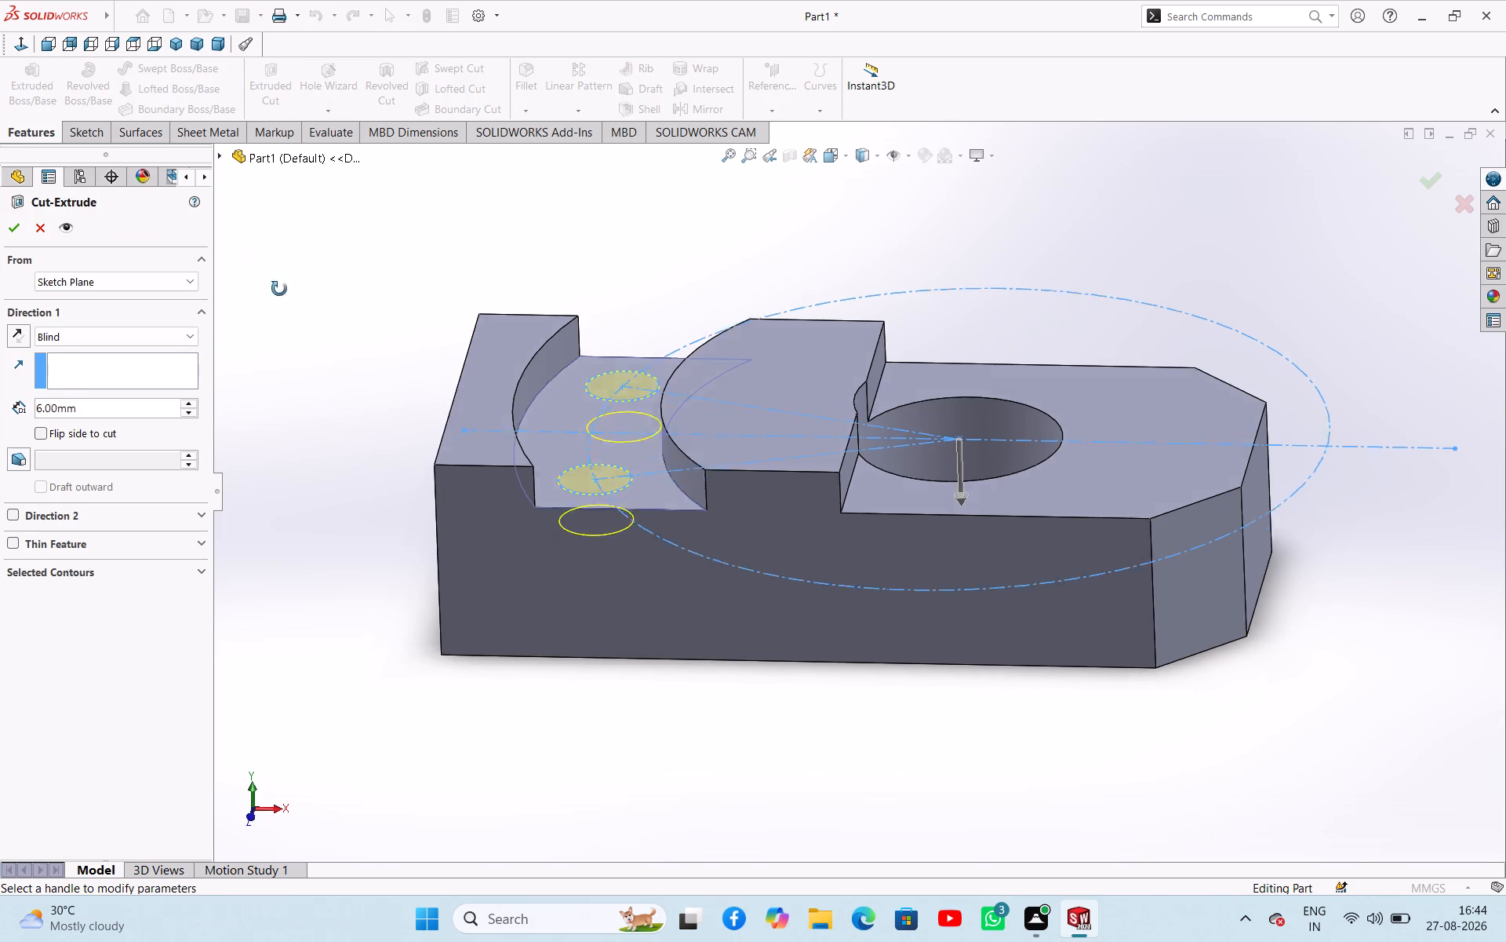
{"action": "middle_click_drag", "start_coordinate": [279, 289], "coordinate": [271, 126]}
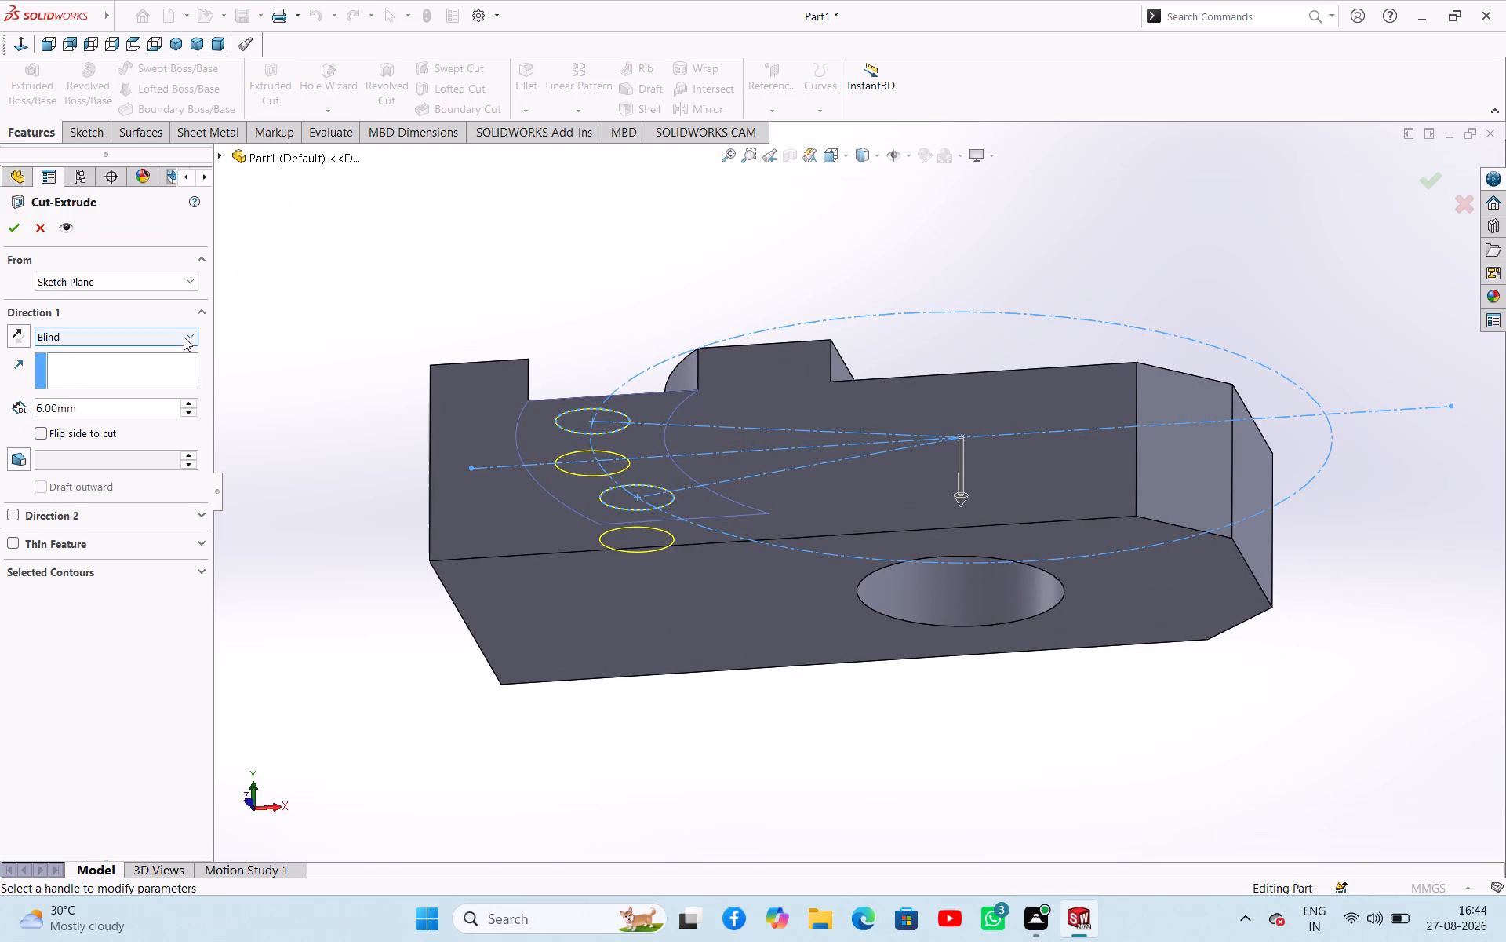
{"action": "left_click", "coordinate": [184, 337]}
{"action": "left_click", "coordinate": [125, 424]}
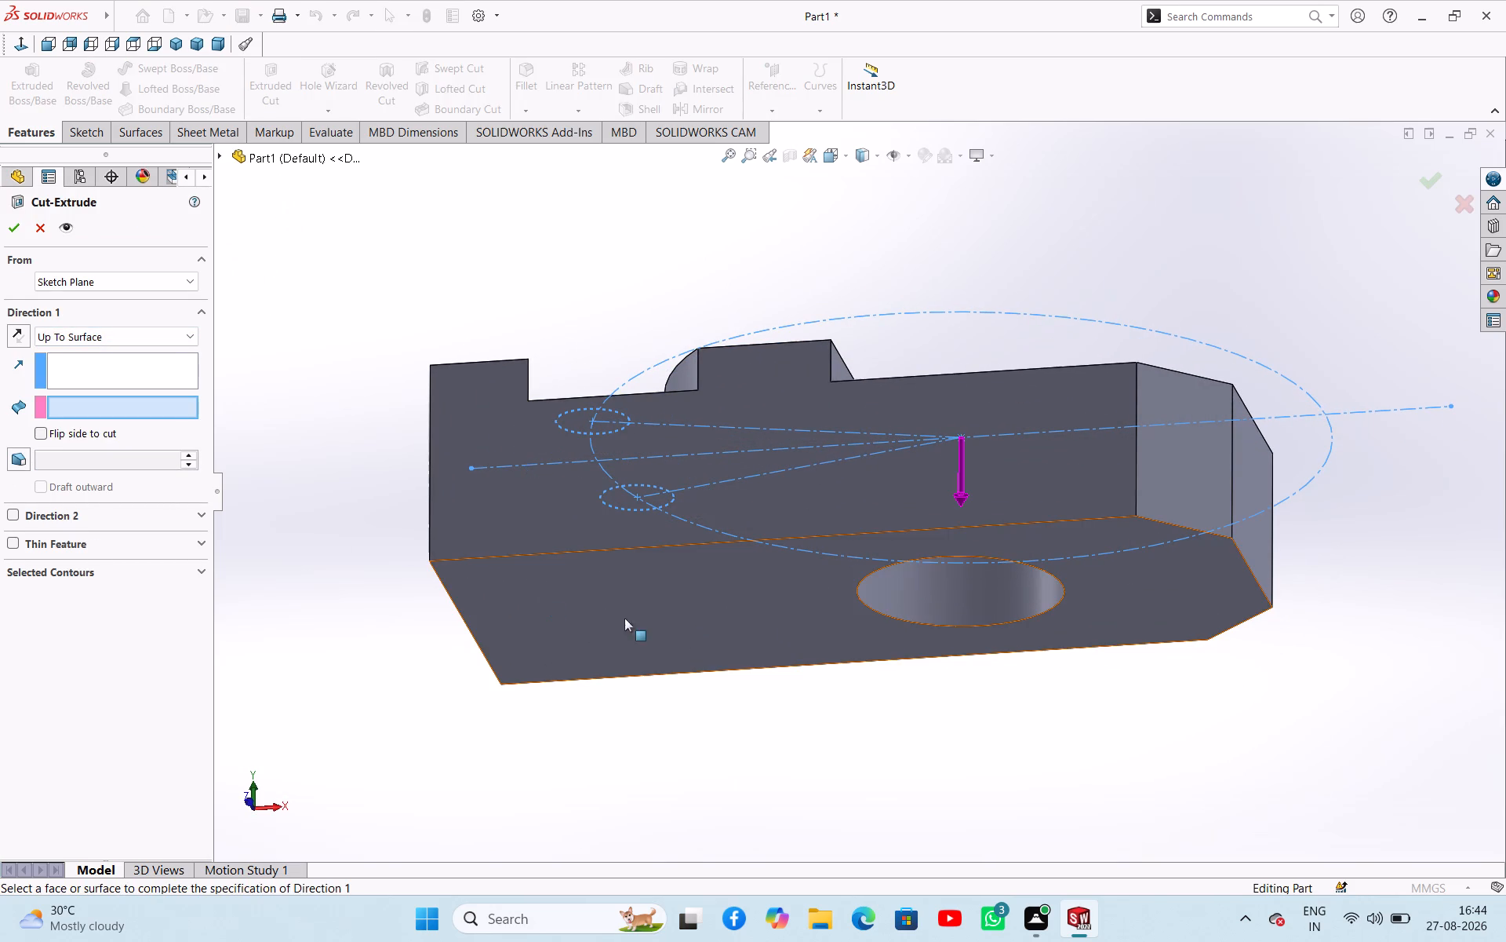
{"action": "left_click", "coordinate": [691, 634]}
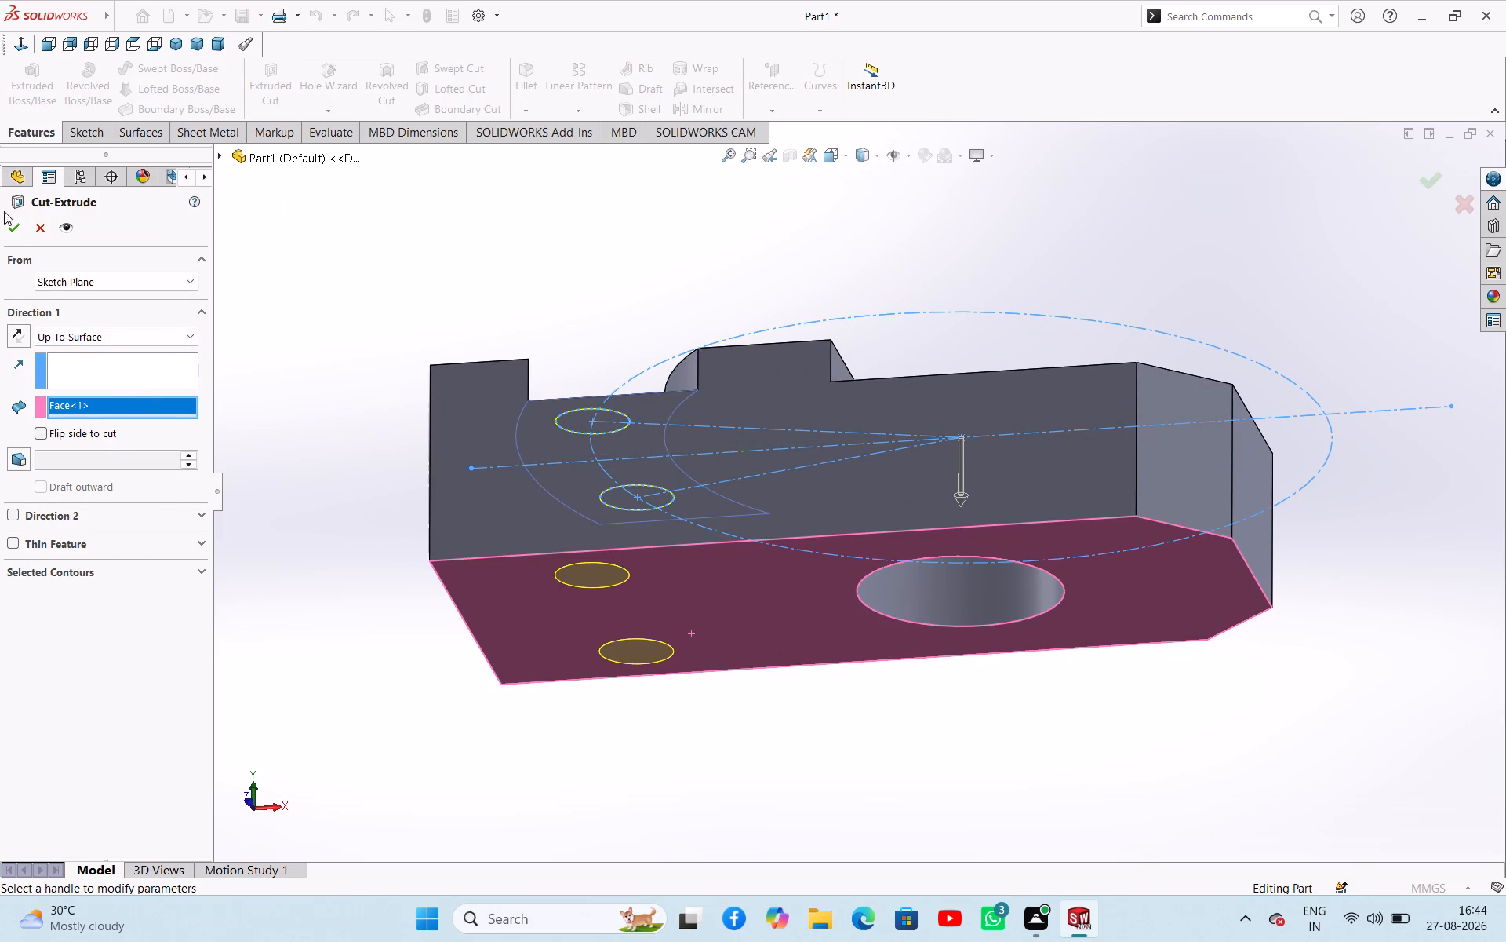
{"action": "left_click", "coordinate": [7, 228]}
{"action": "left_click", "coordinate": [532, 291]}
Start a sketch on the lowered step face and convert the large hole's edge into sketch geometry.
{"action": "middle_click_drag", "start_coordinate": [532, 290], "coordinate": [497, 451]}
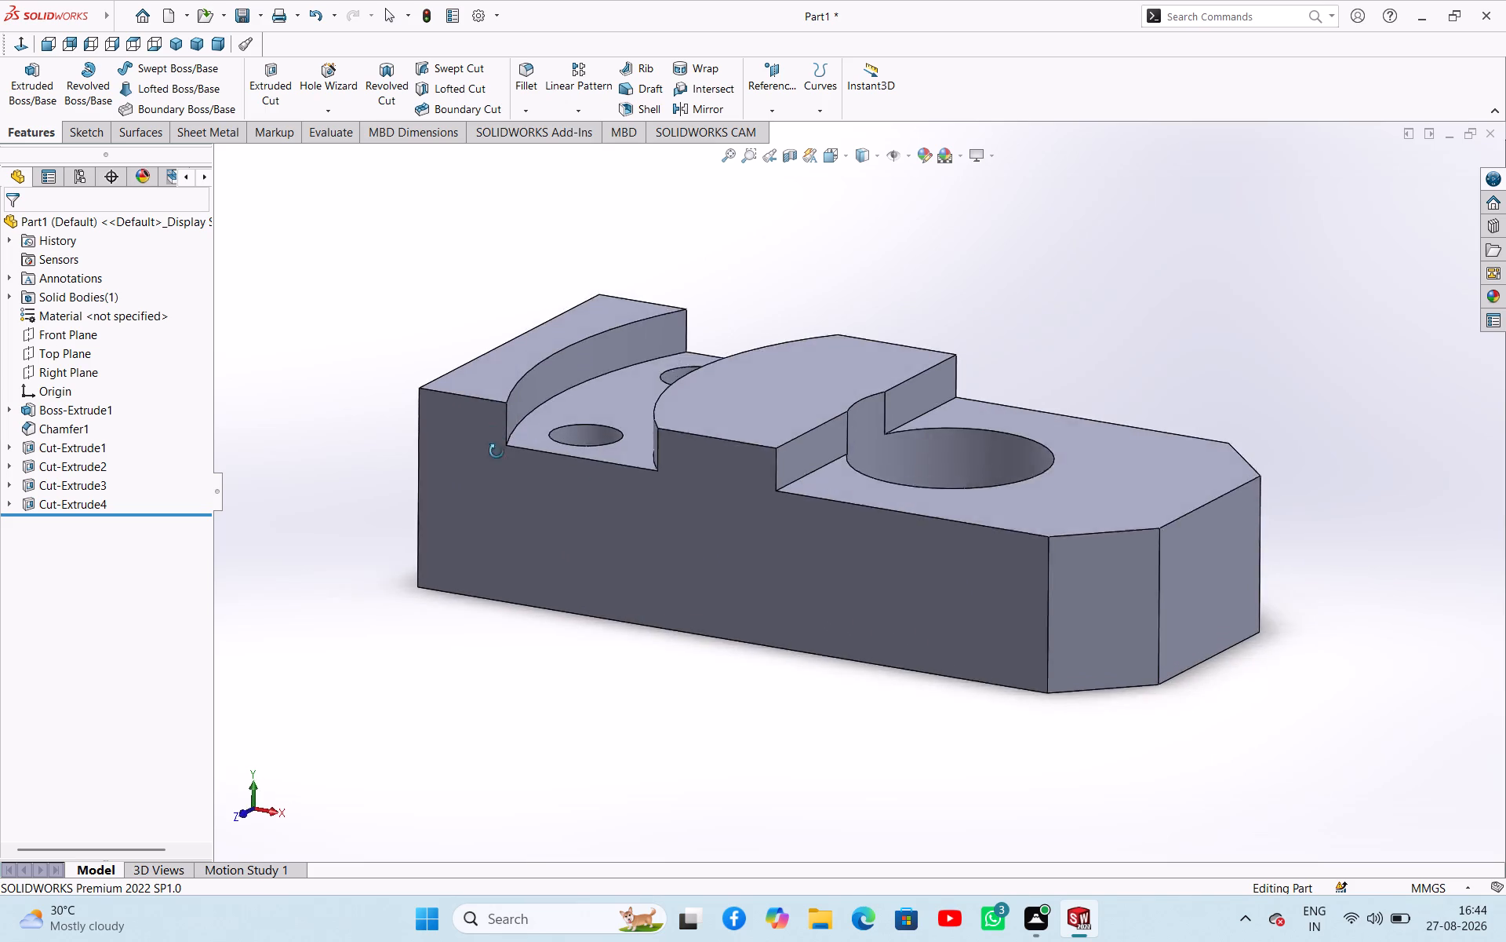
{"action": "middle_click_drag", "start_coordinate": [497, 451], "coordinate": [506, 498]}
{"action": "left_click", "coordinate": [1131, 481]}
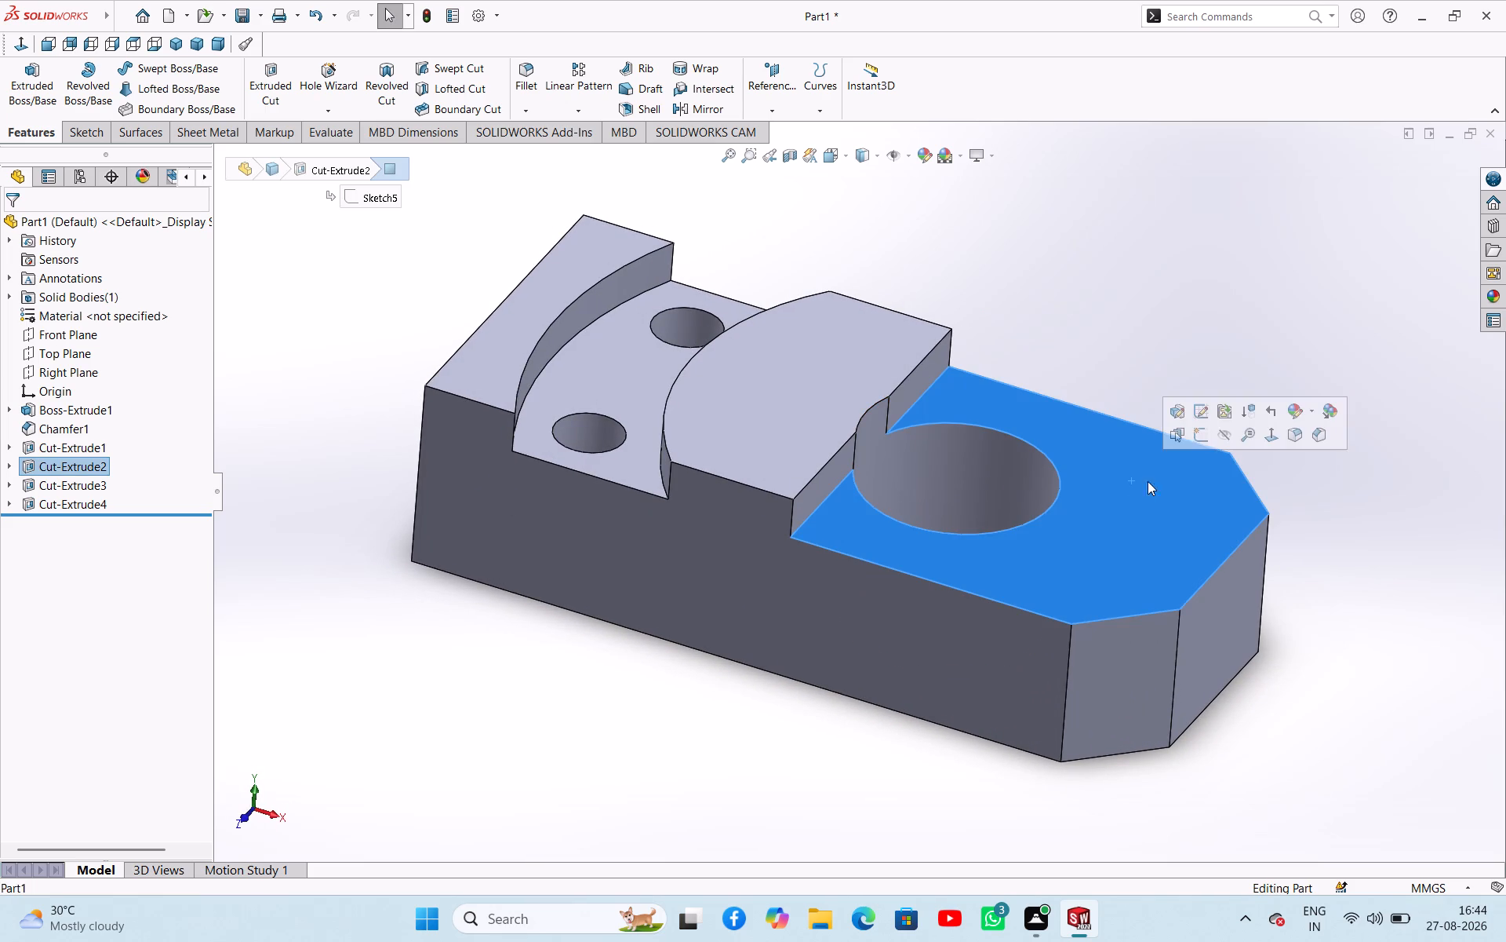
{"action": "left_click", "coordinate": [1200, 445]}
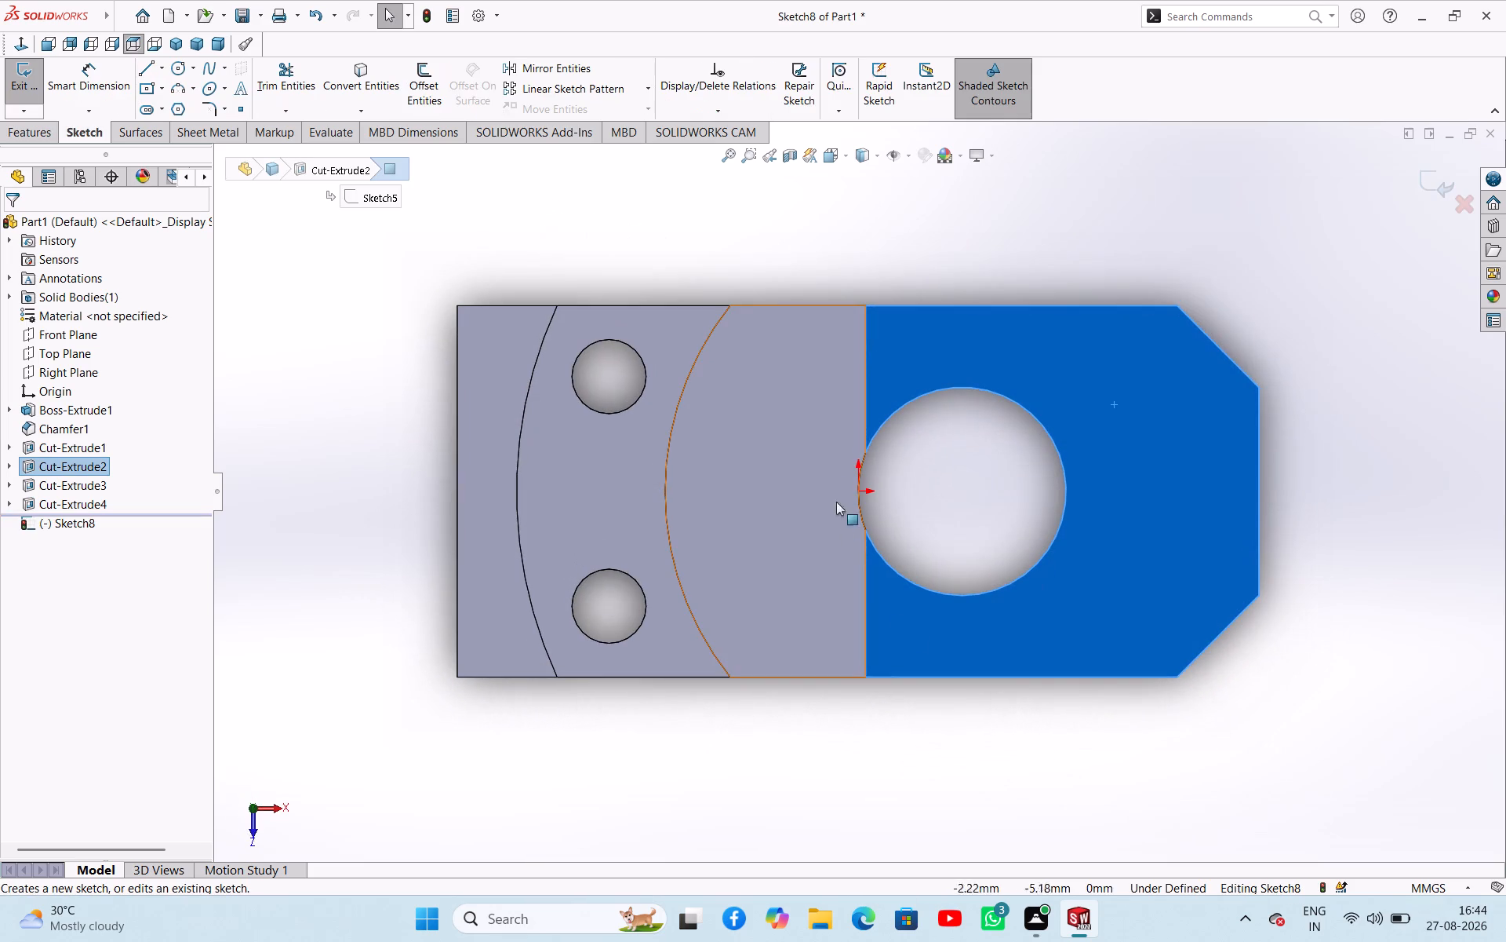
{"action": "left_click", "coordinate": [820, 249]}
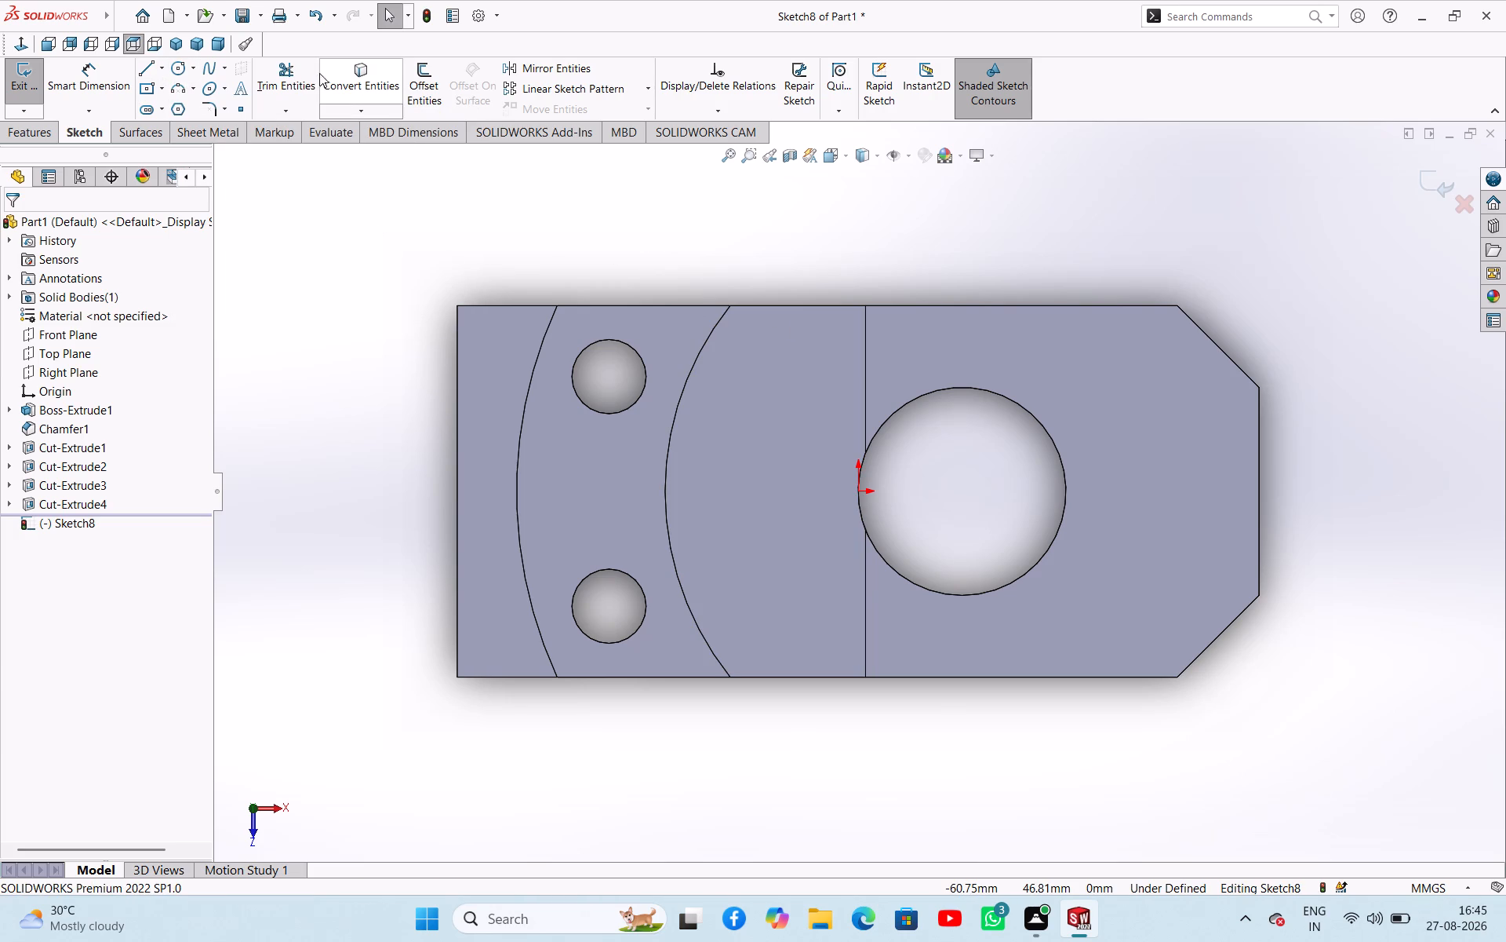
{"action": "left_click", "coordinate": [340, 82]}
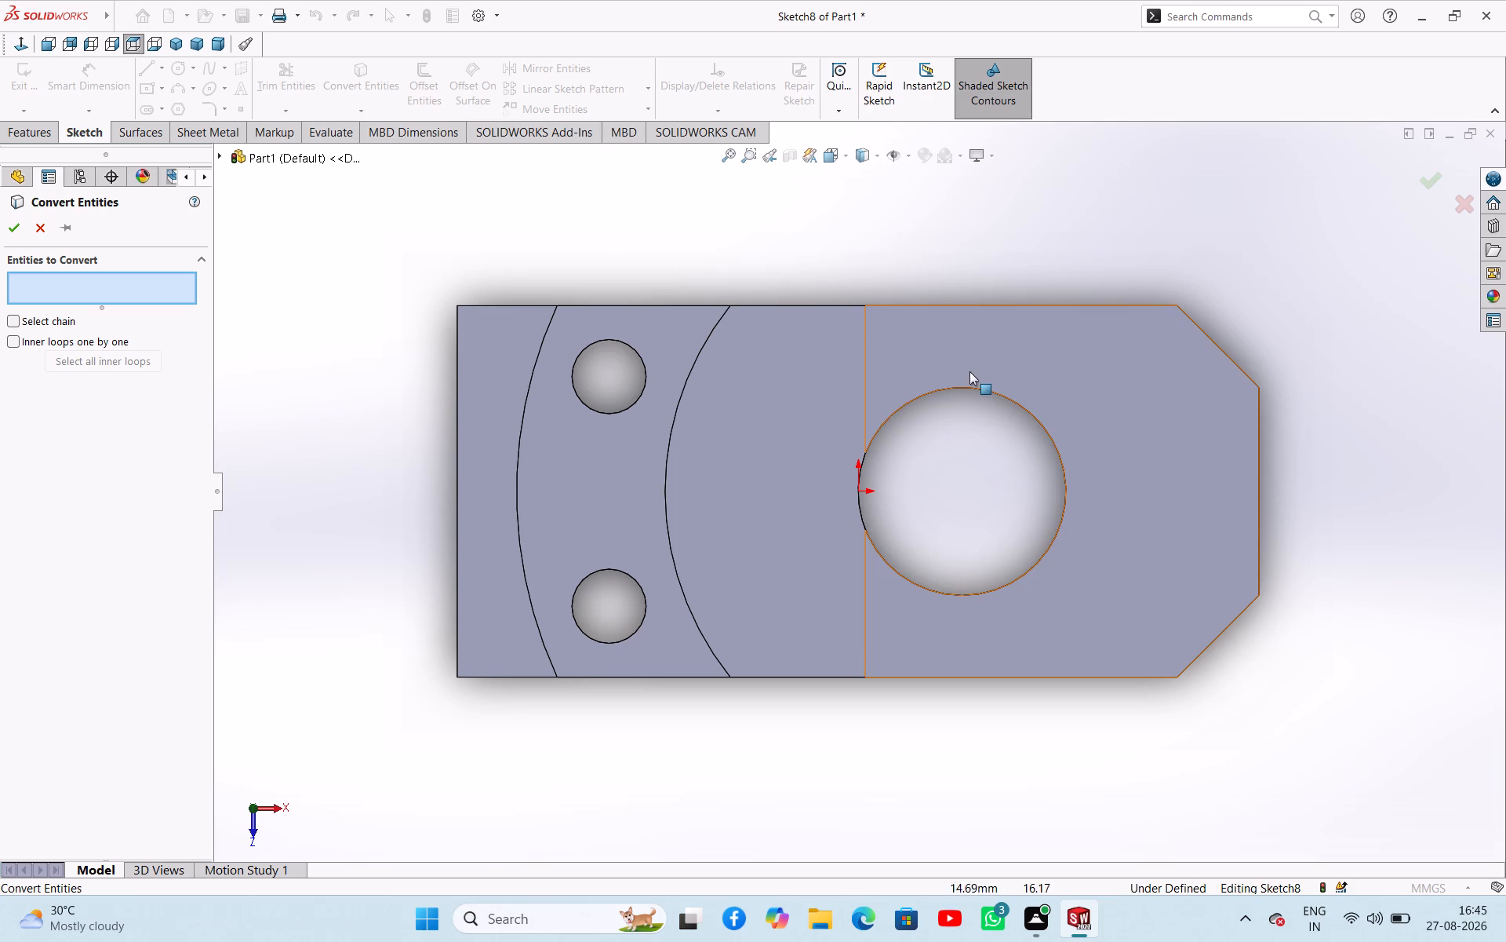
{"action": "left_click", "coordinate": [975, 390]}
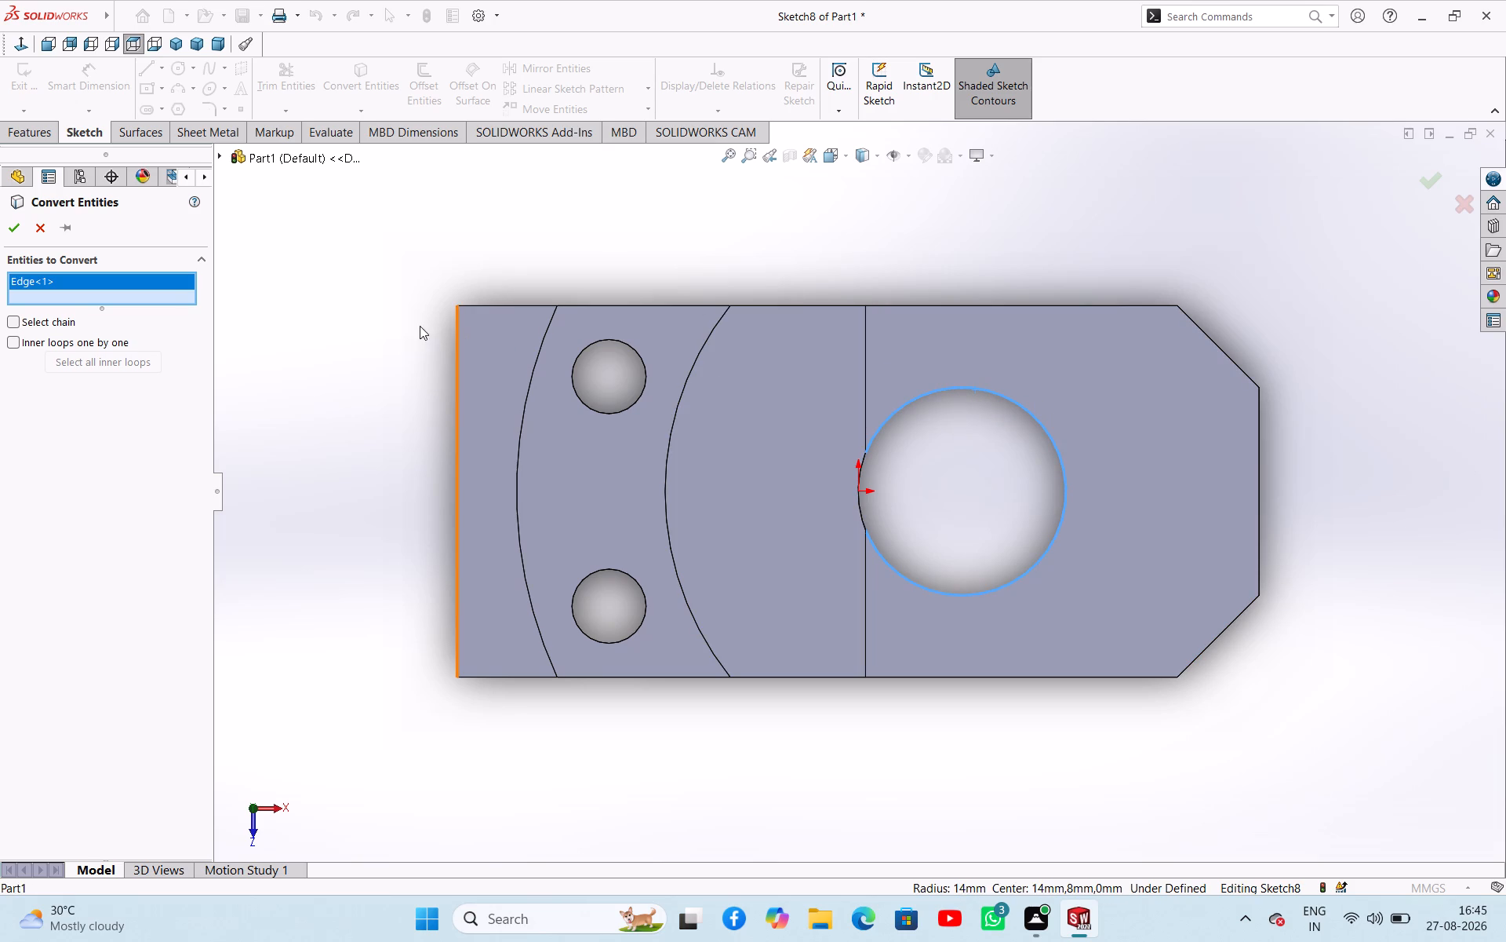
{"action": "left_click", "coordinate": [9, 232]}
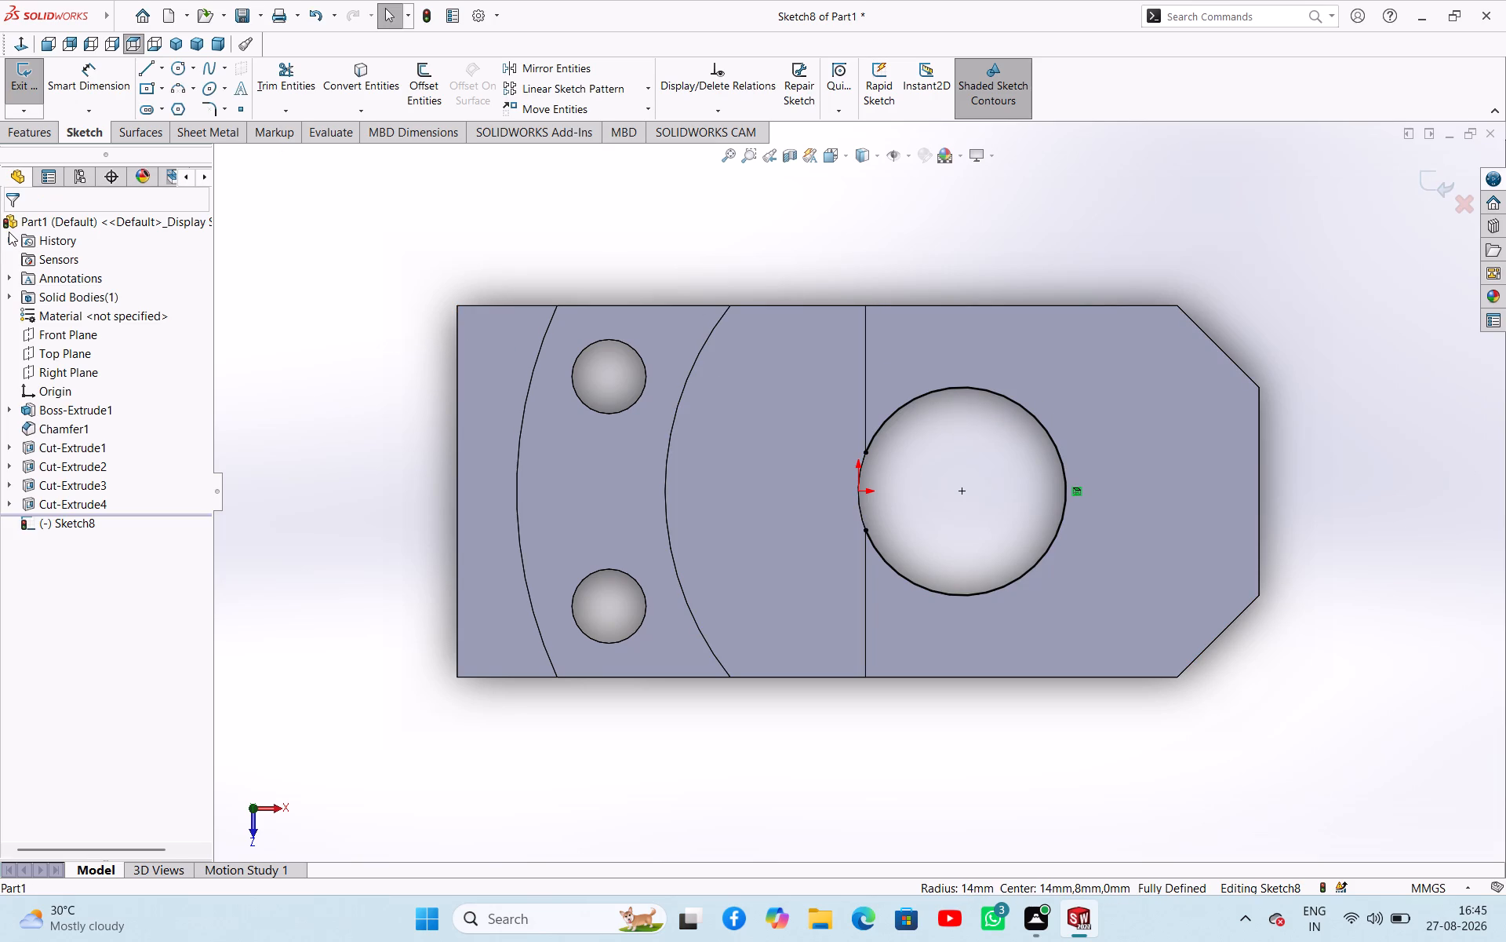
Sketch two horizontal lines, each about 28 mm long, from the converted hole arc to the block's chamfered end edge.
{"action": "left_click", "coordinate": [150, 68]}
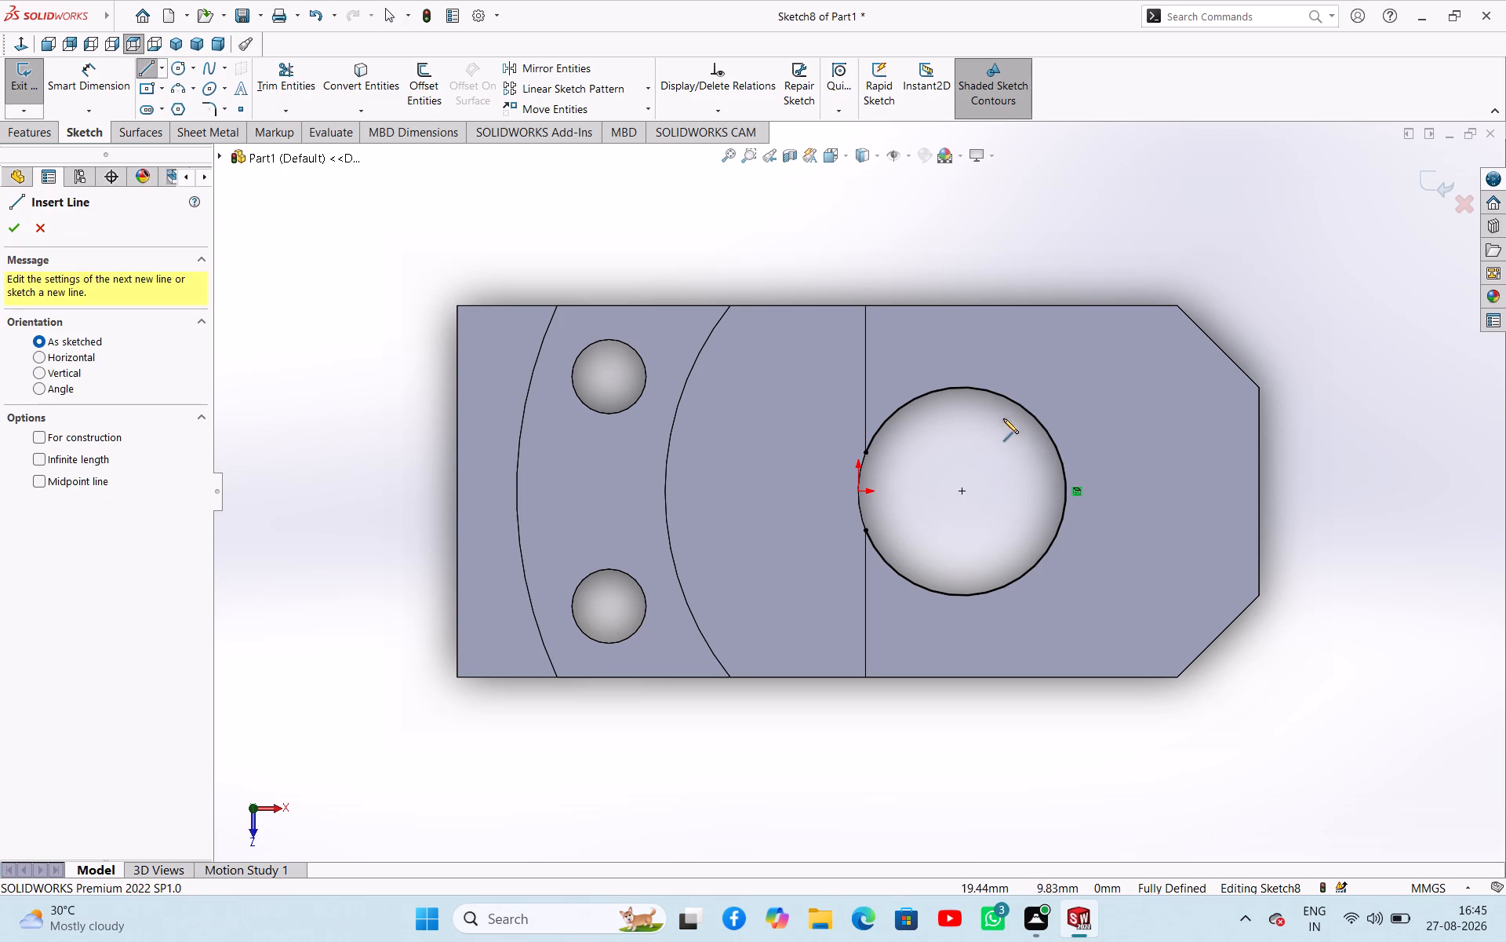
{"action": "left_click", "coordinate": [1049, 437]}
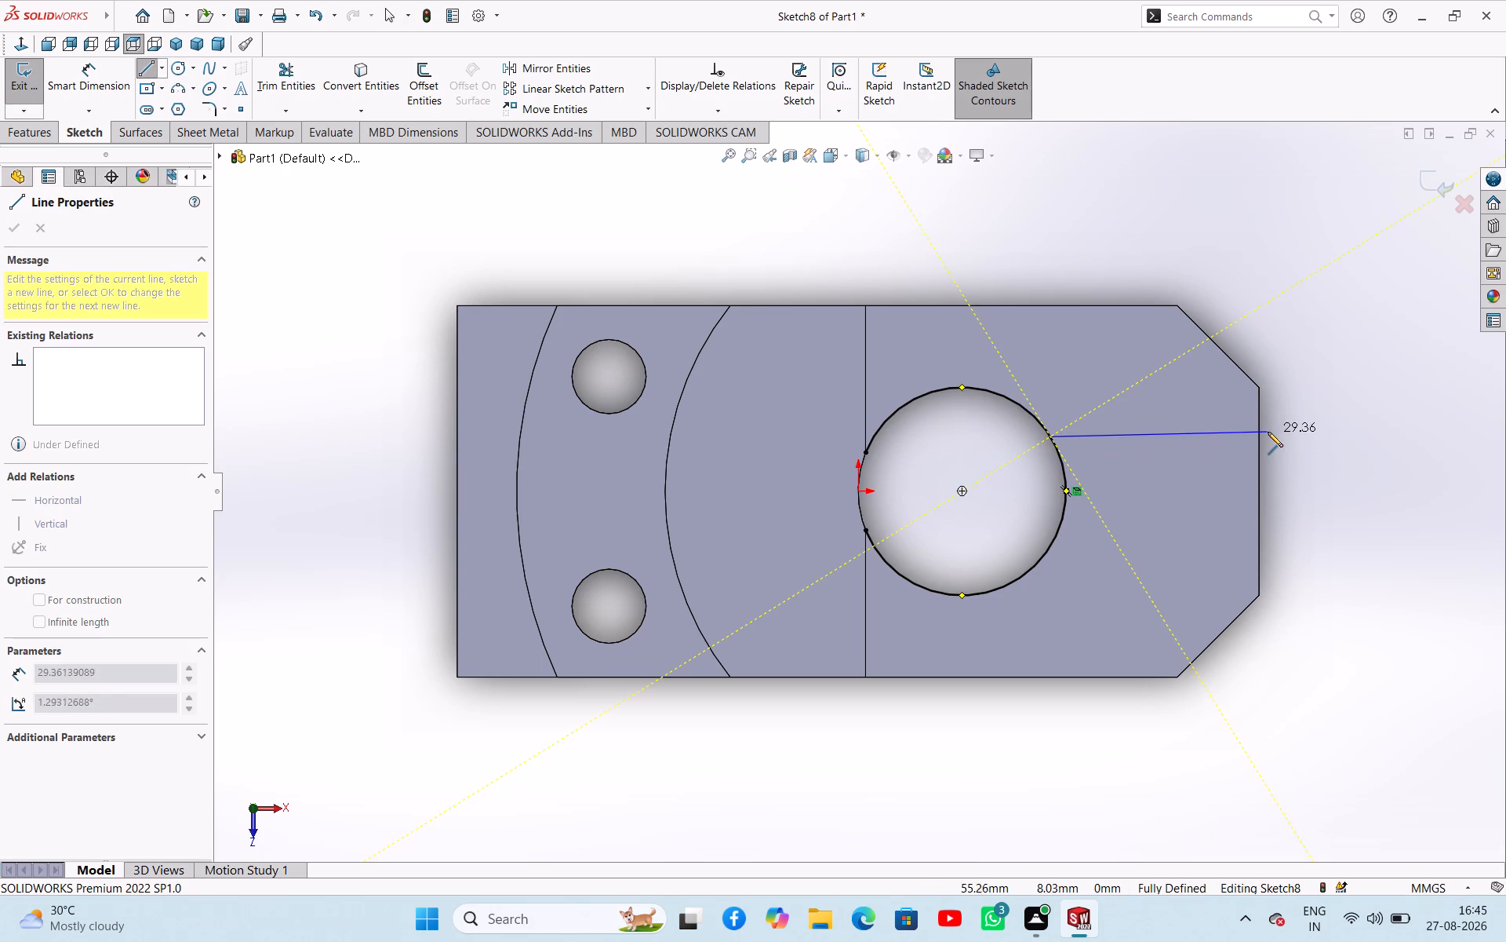
{"action": "left_click", "coordinate": [1259, 435]}
{"action": "right_click", "coordinate": [1315, 452]}
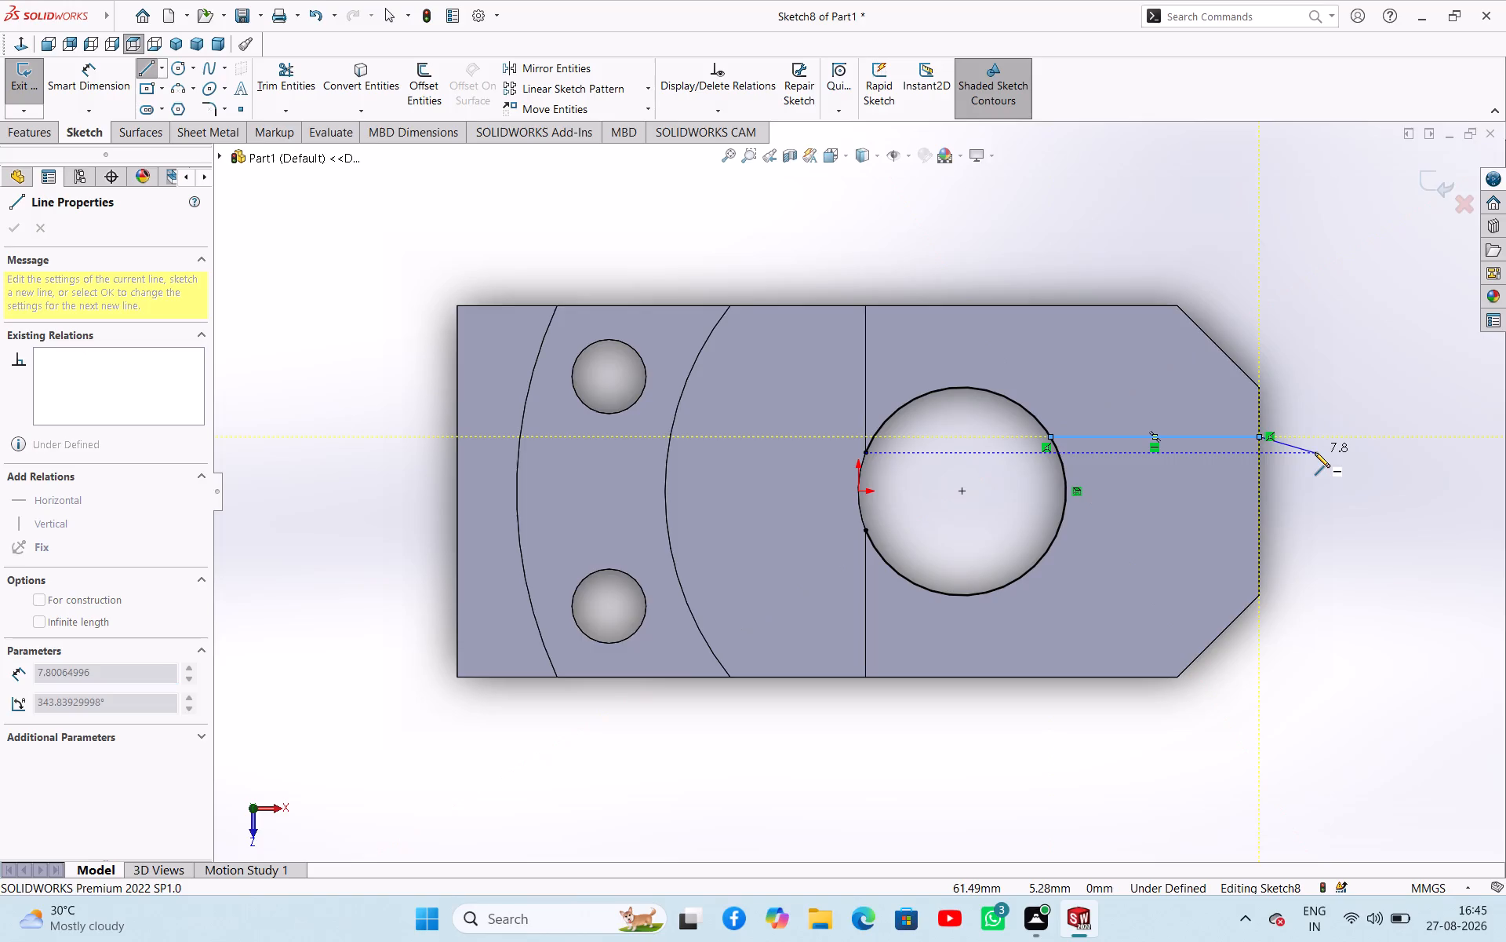
{"action": "left_click", "coordinate": [1321, 462]}
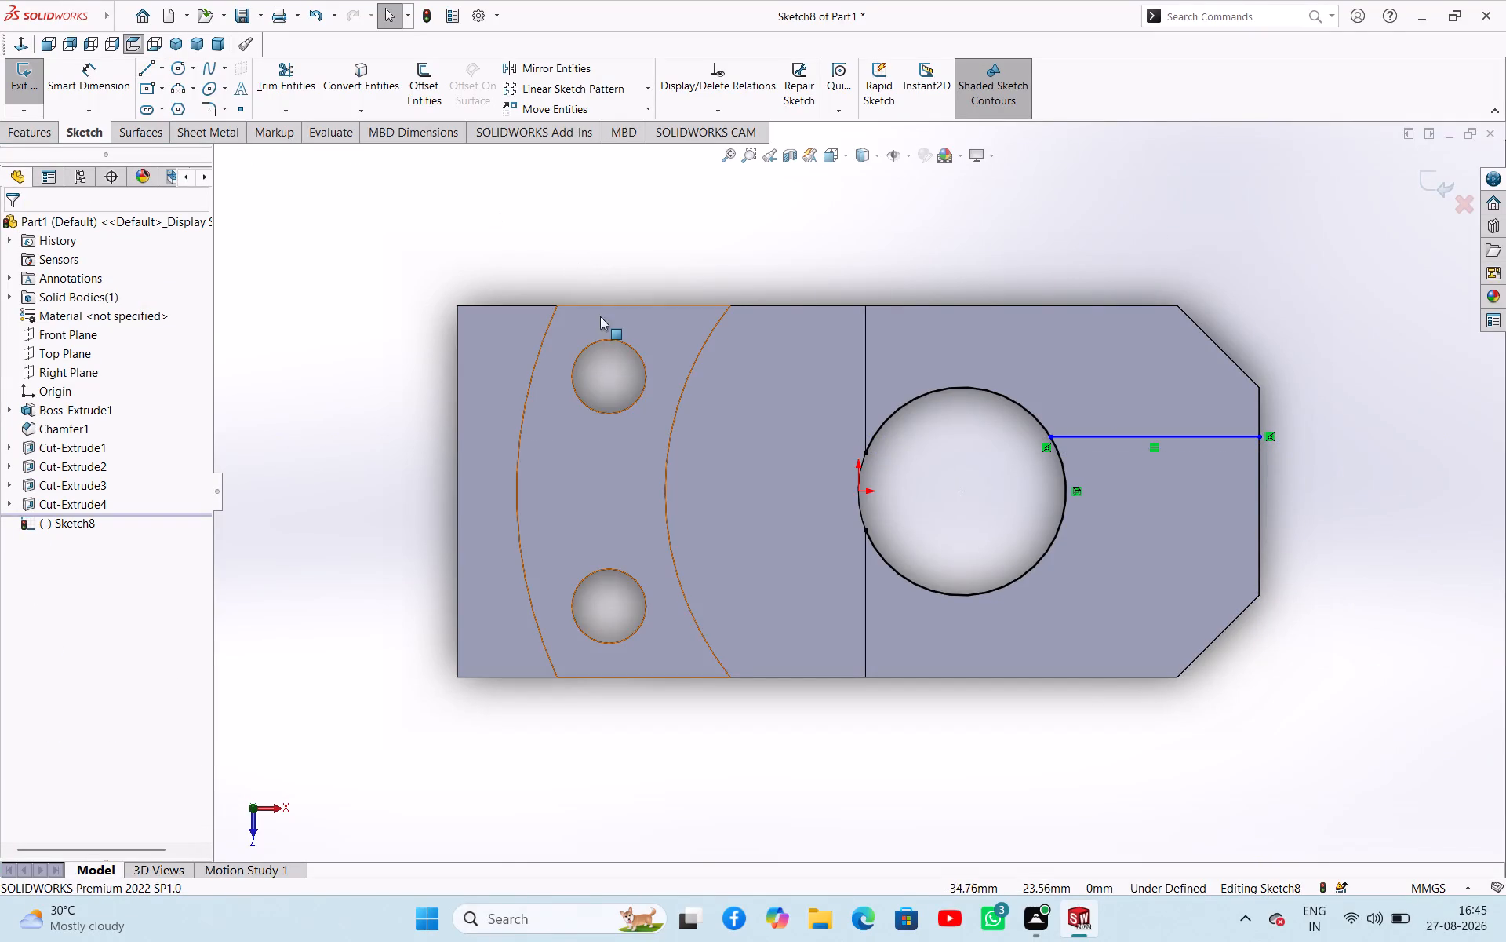
{"action": "left_click", "coordinate": [146, 76]}
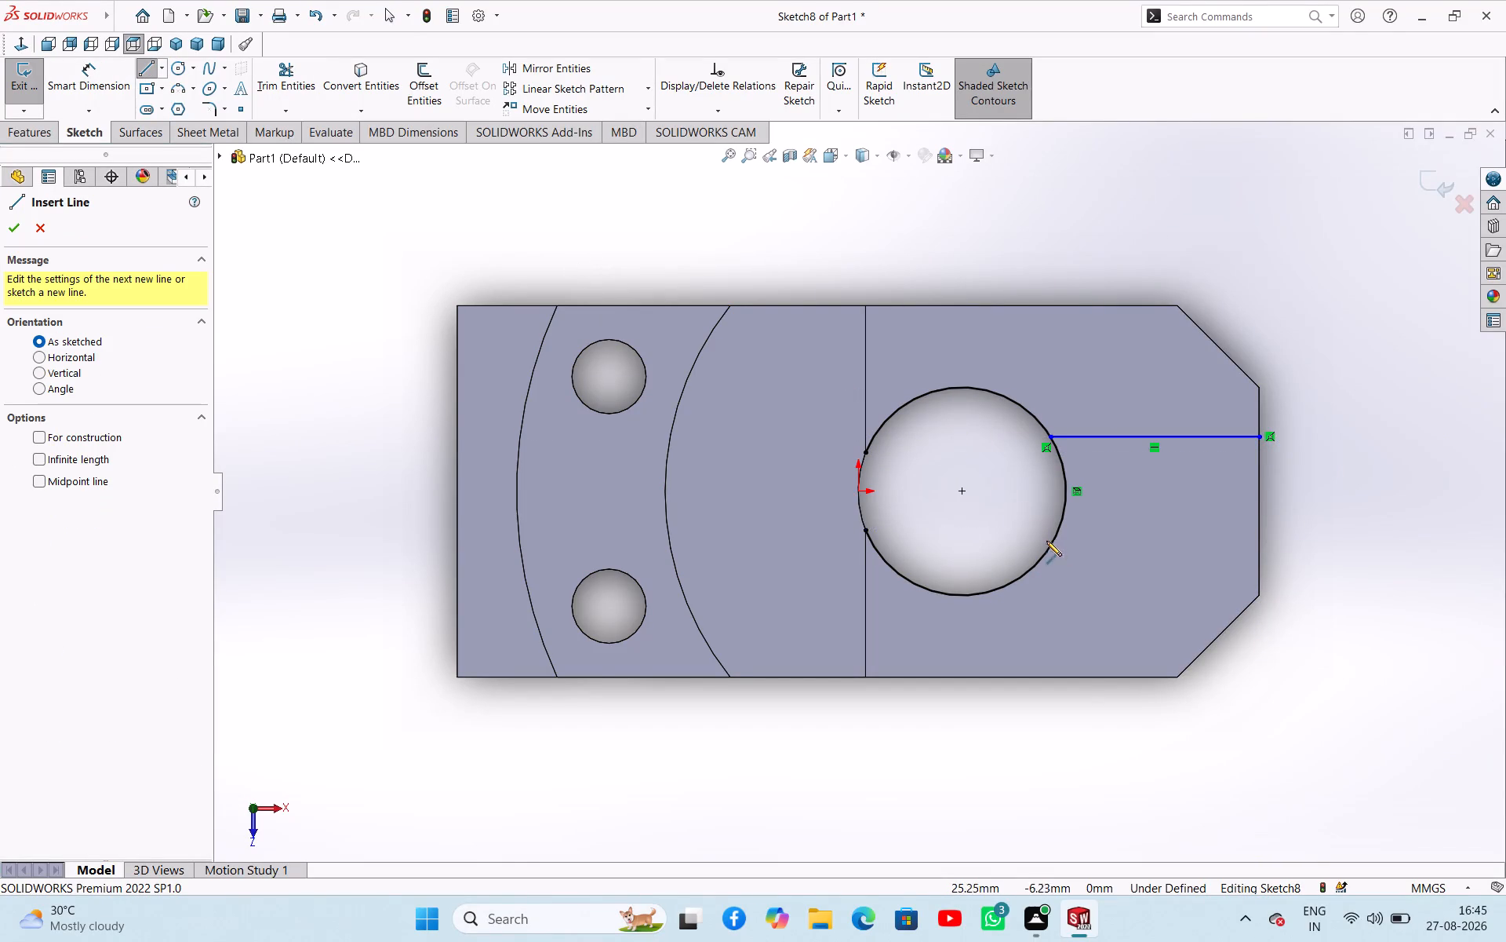
{"action": "left_click", "coordinate": [1049, 547]}
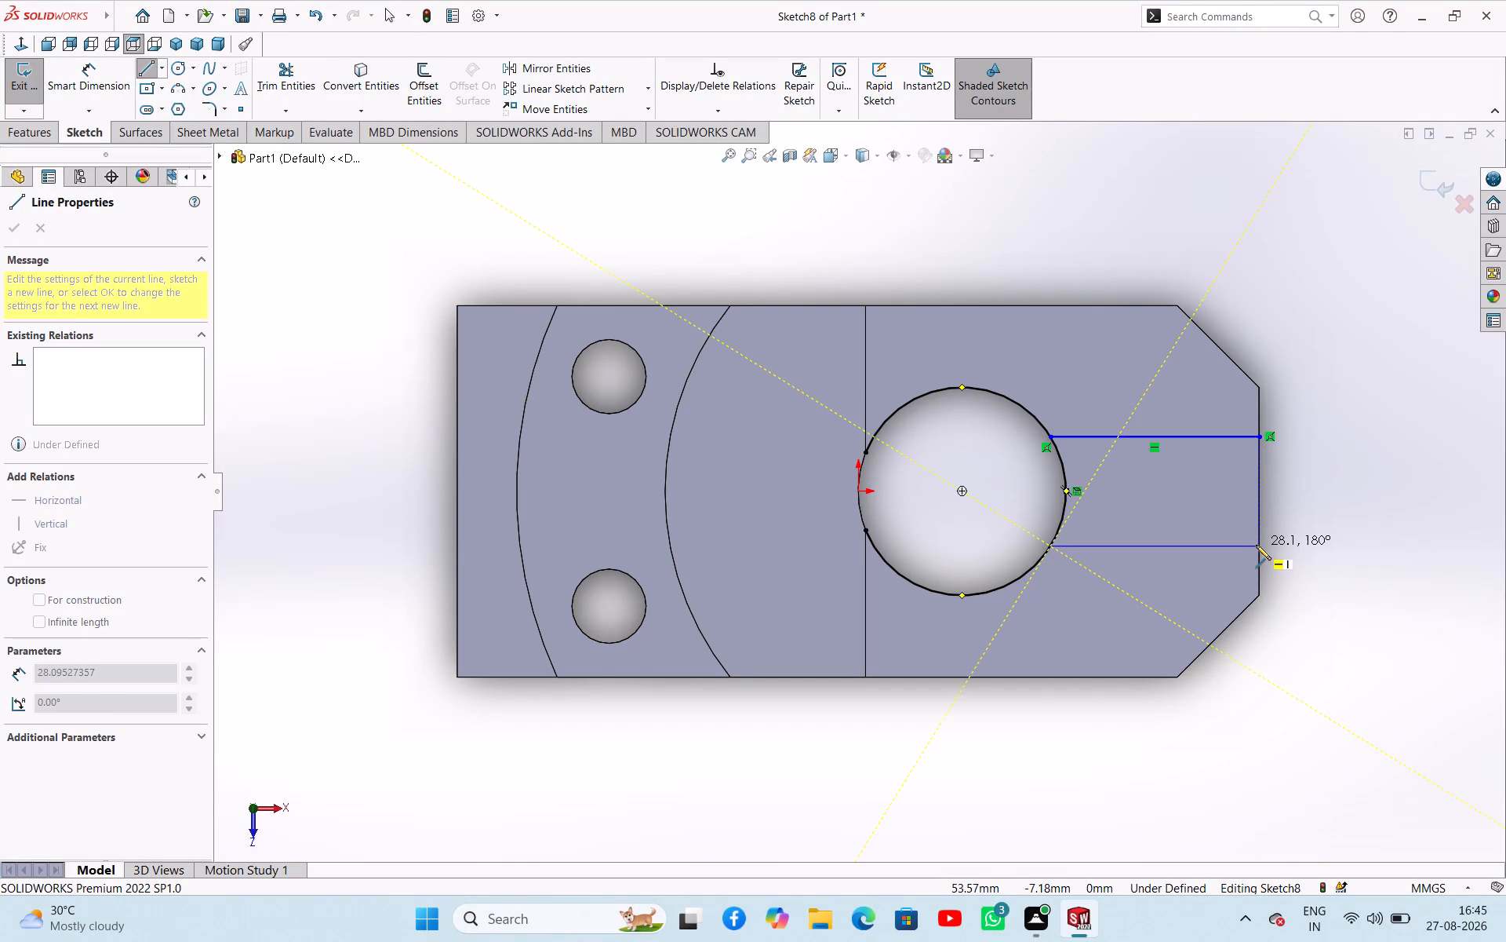
{"action": "left_click", "coordinate": [1261, 544]}
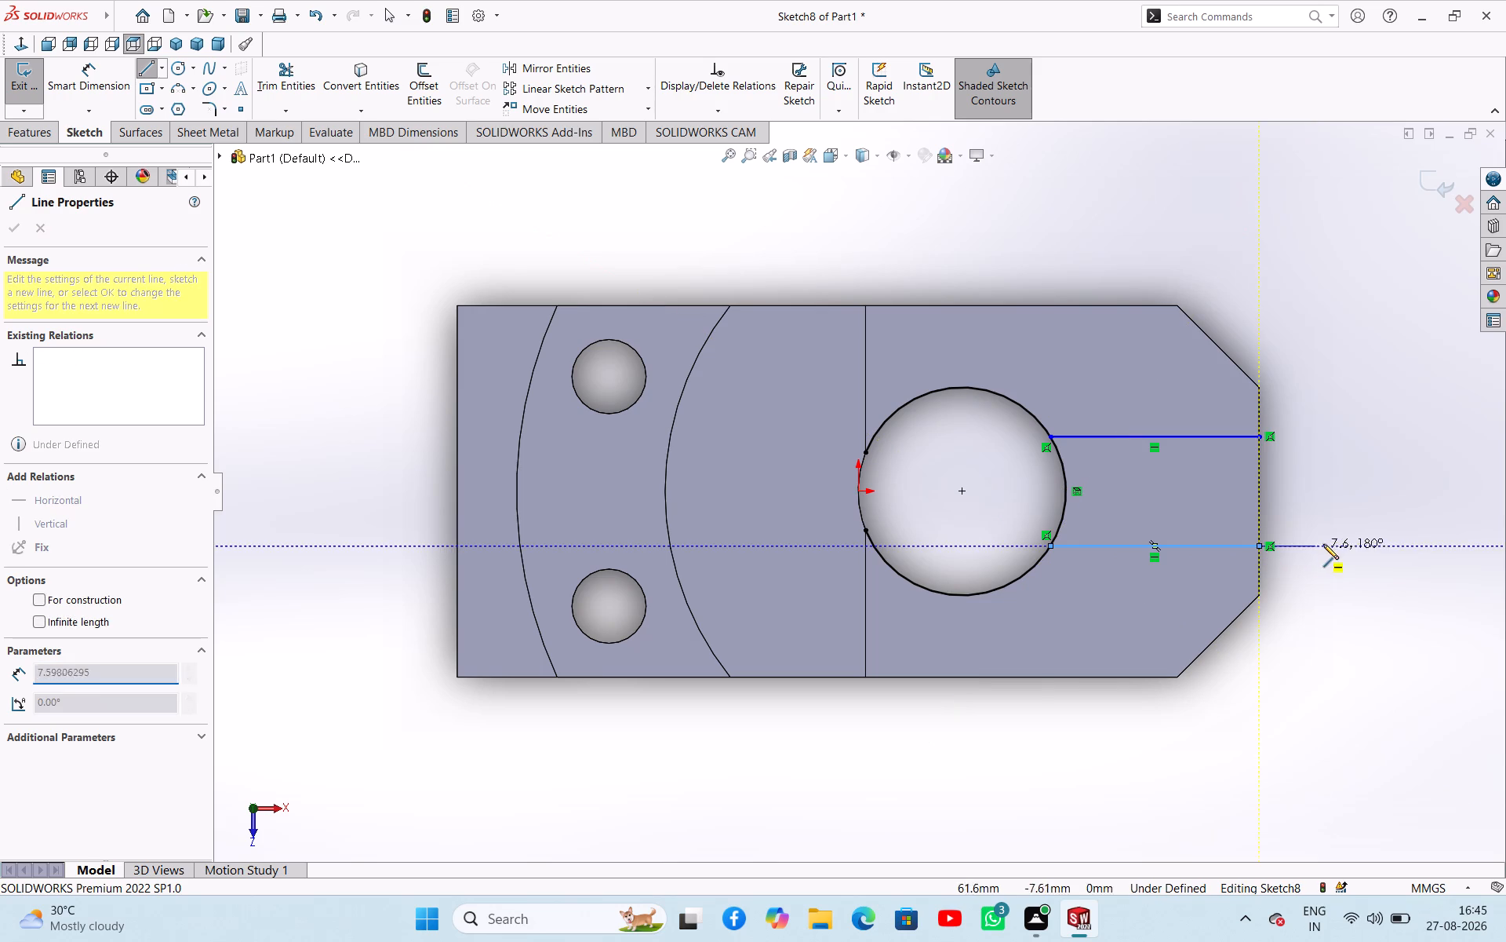
{"action": "right_click", "coordinate": [1327, 542]}
{"action": "left_click", "coordinate": [1342, 553]}
Join the outer ends of the two horizontal lines with a vertical line about 14.7 mm long on the end edge.
{"action": "scroll", "coordinate": [1286, 558], "scroll_direction": "down", "scroll_amount": 9}
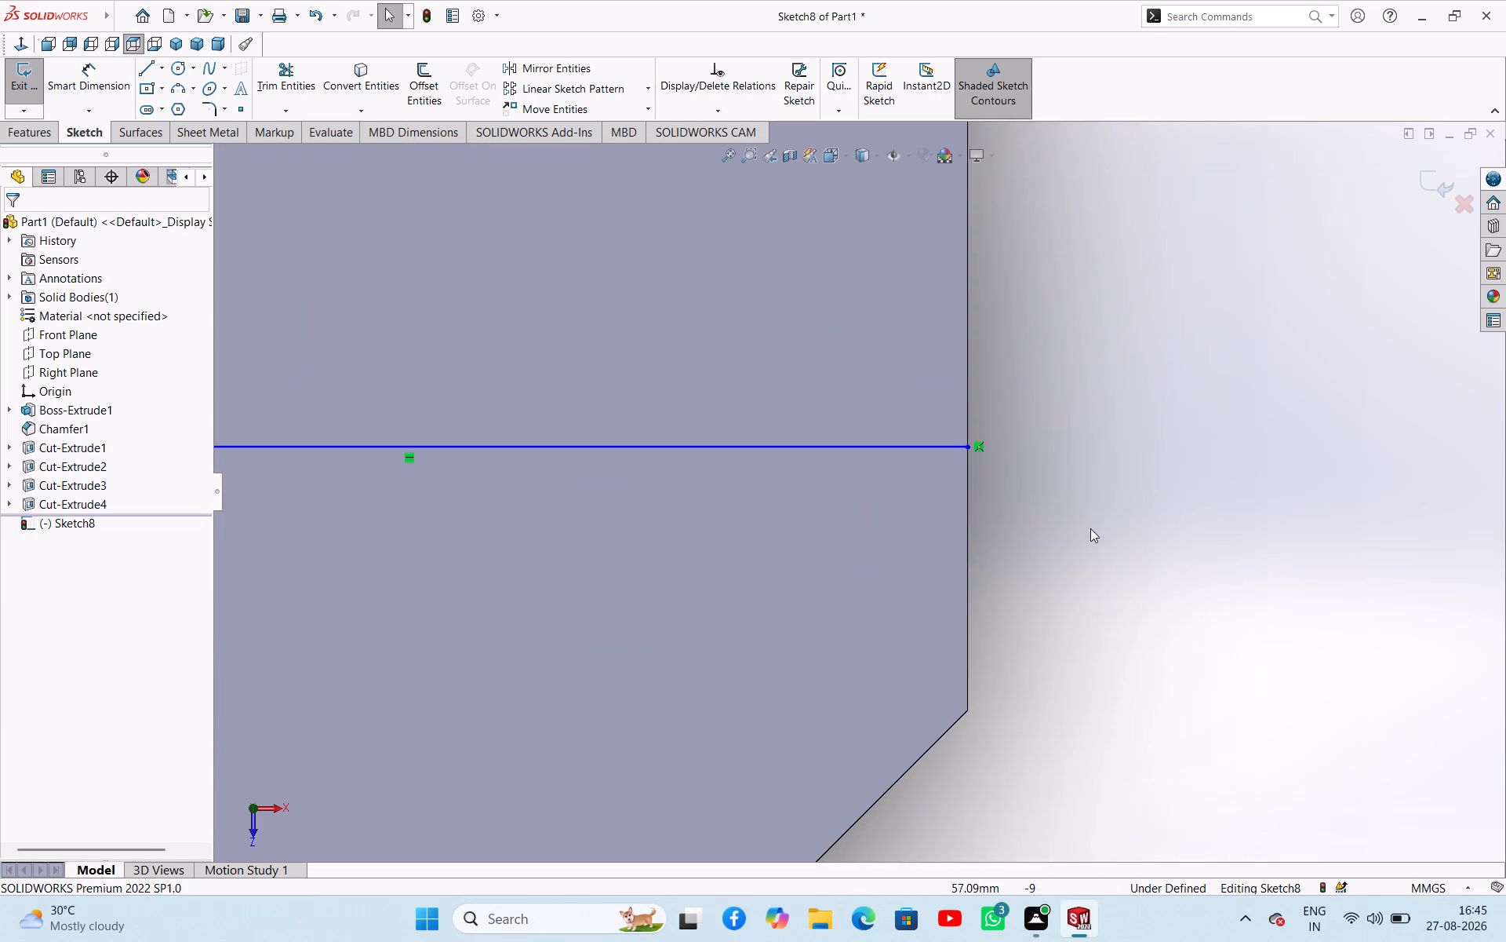
{"action": "scroll", "coordinate": [1067, 522], "scroll_direction": "up", "scroll_amount": 6}
{"action": "scroll", "coordinate": [806, 366], "scroll_direction": "up", "scroll_amount": 4}
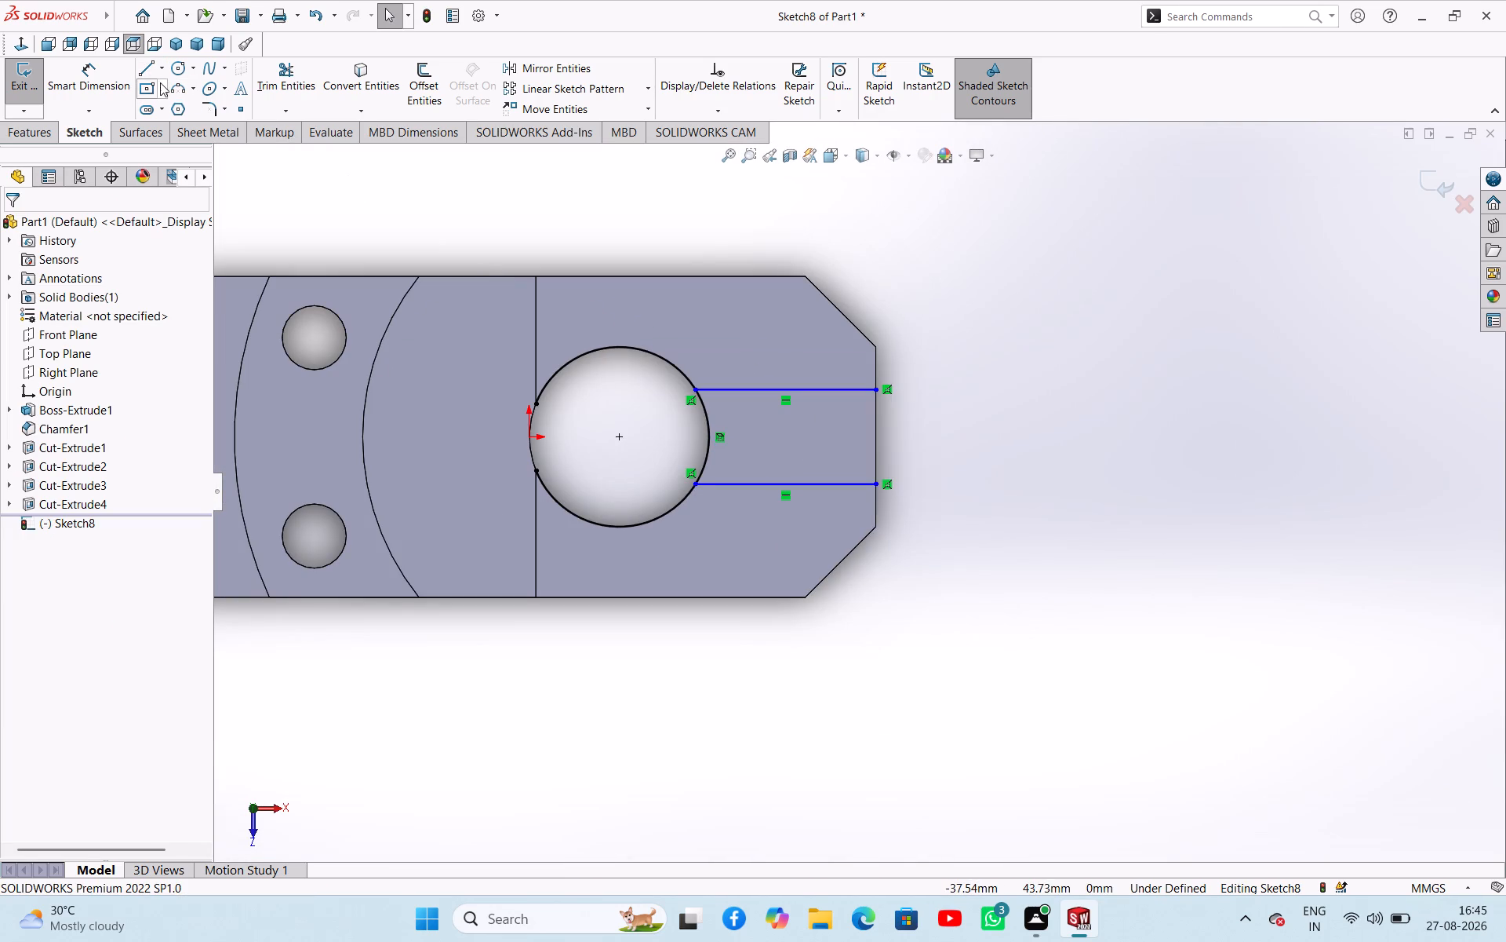
{"action": "left_click", "coordinate": [144, 71]}
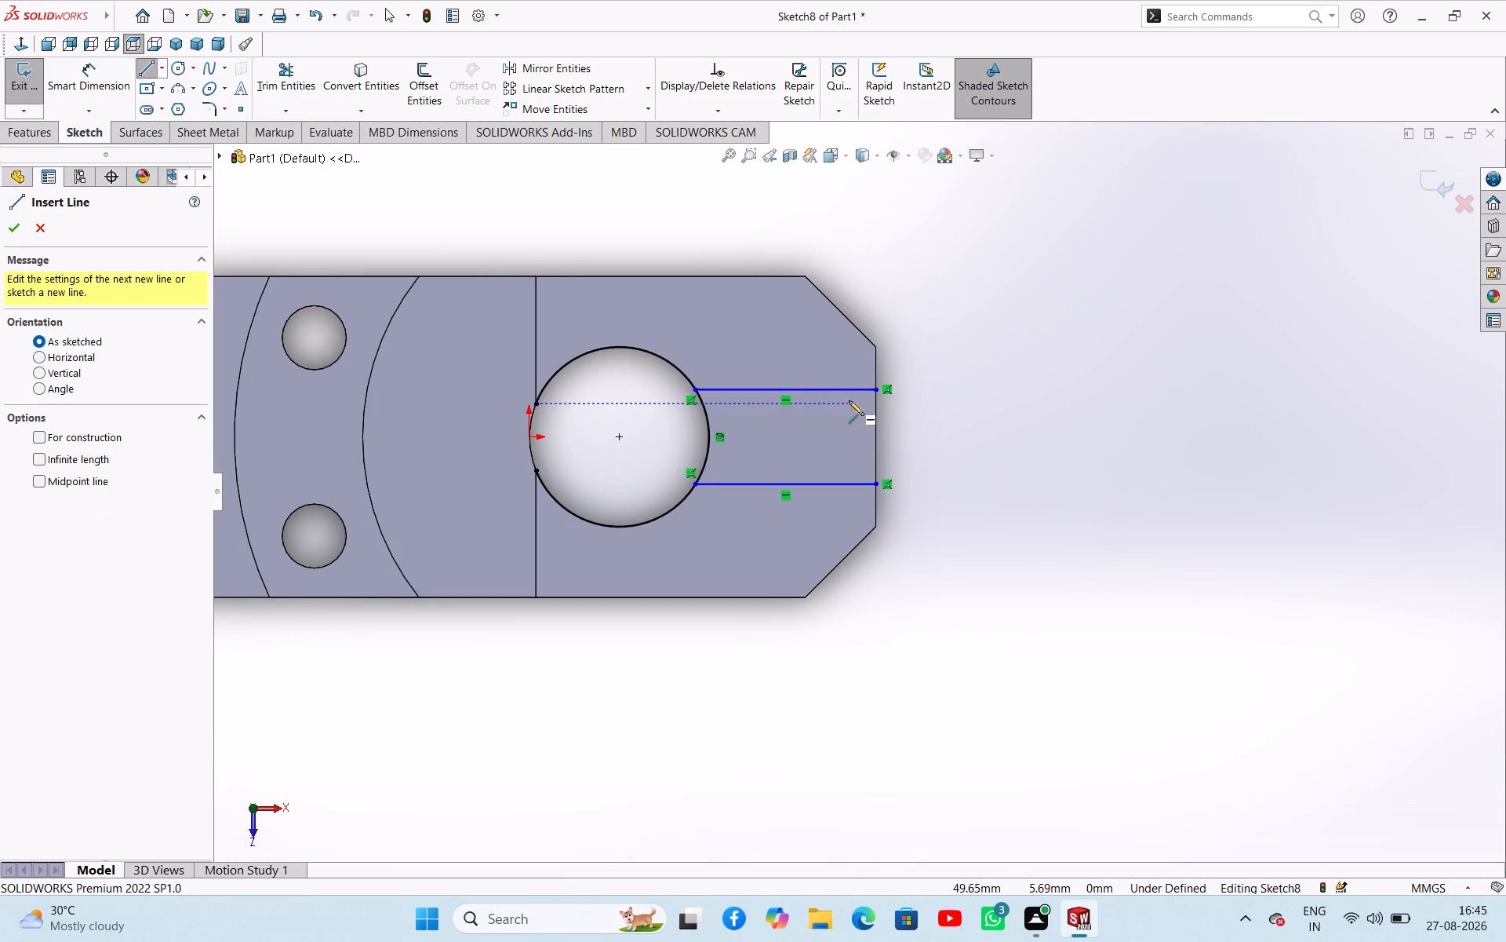
{"action": "left_click", "coordinate": [874, 393]}
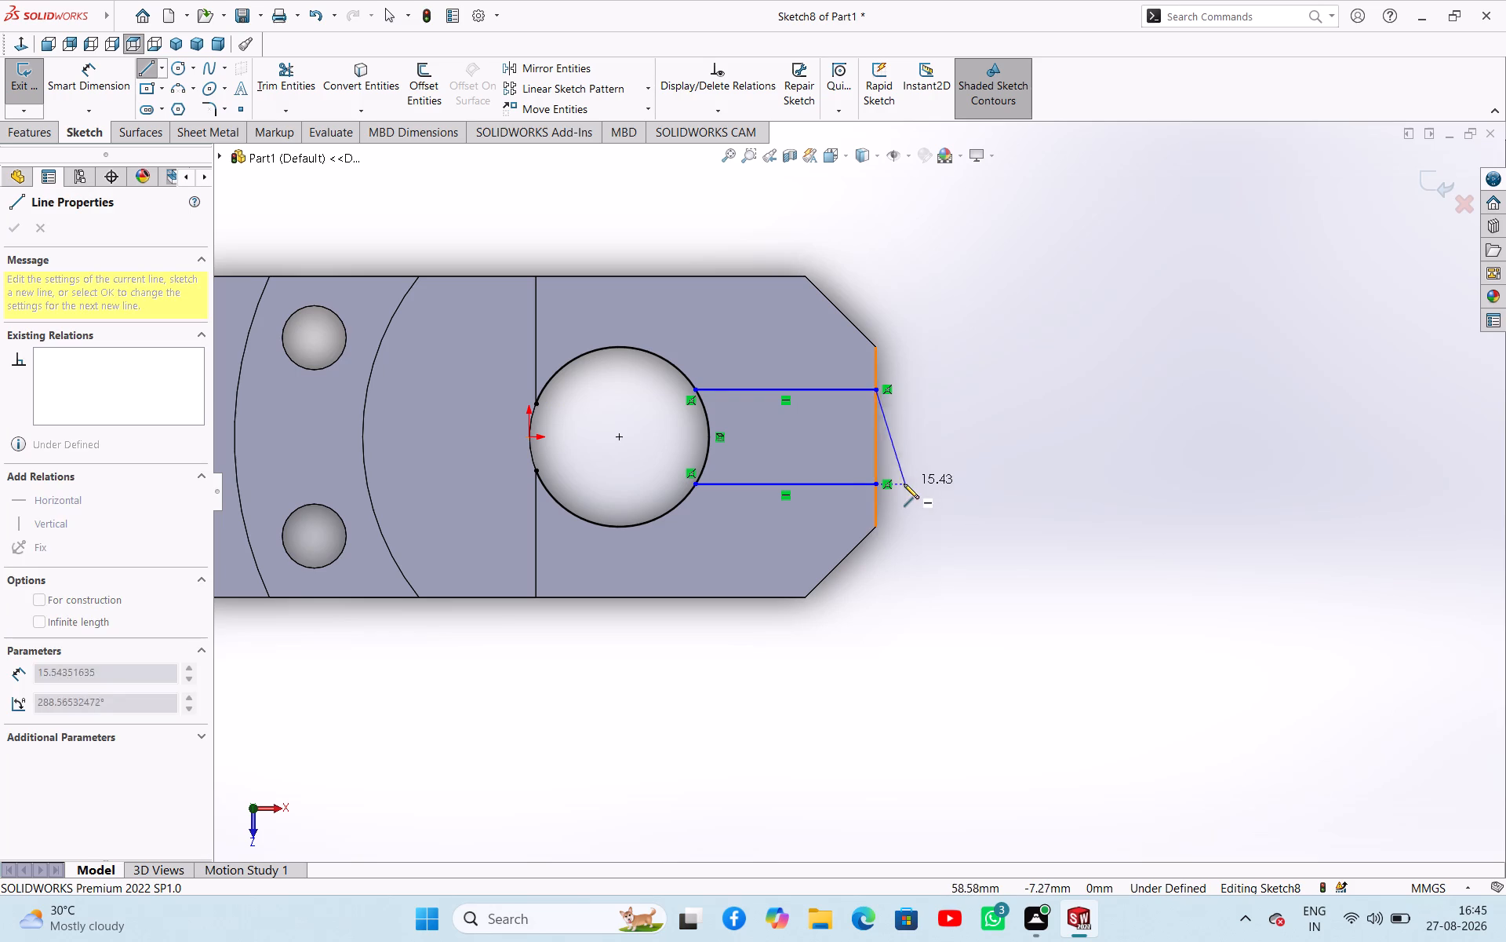
{"action": "left_click", "coordinate": [877, 484]}
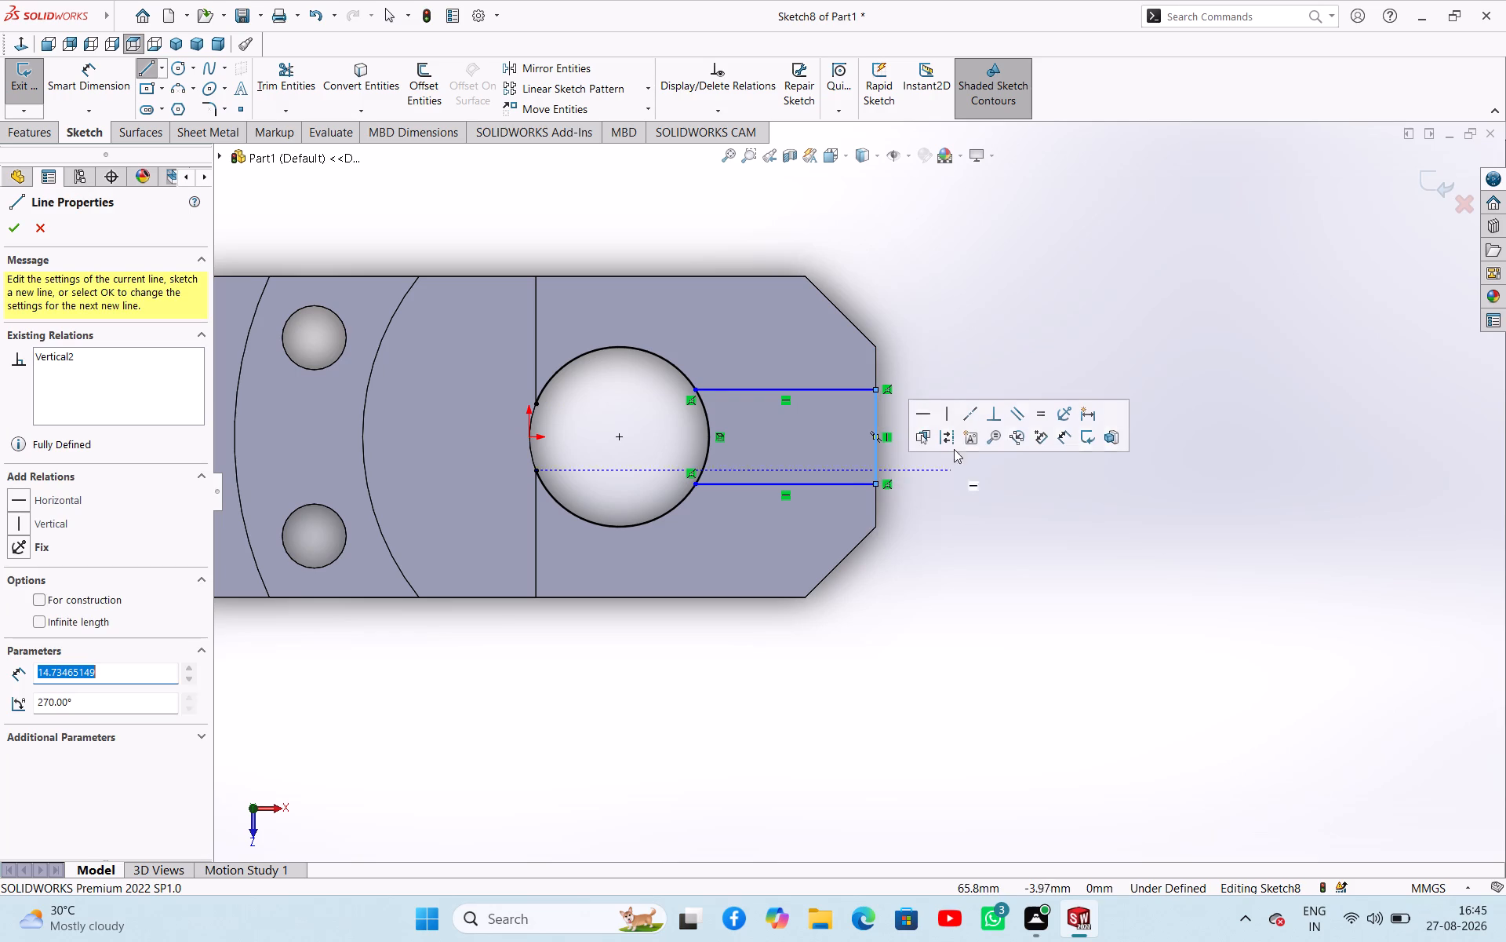
{"action": "right_click", "coordinate": [968, 430]}
{"action": "right_click", "coordinate": [965, 358]}
{"action": "left_click", "coordinate": [983, 374]}
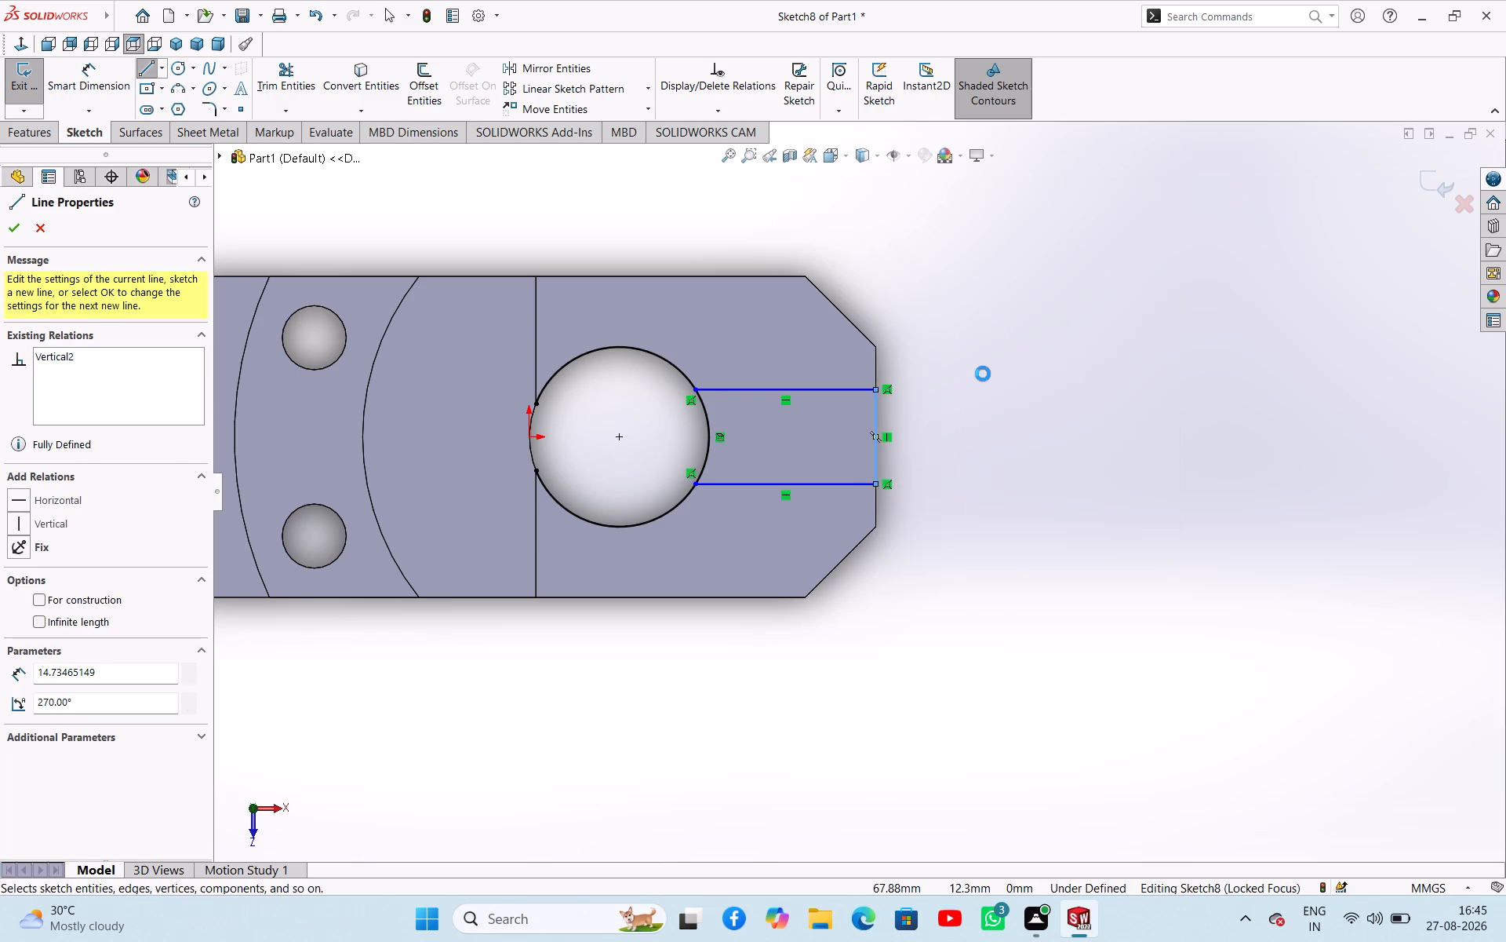
{"action": "left_click", "coordinate": [966, 393]}
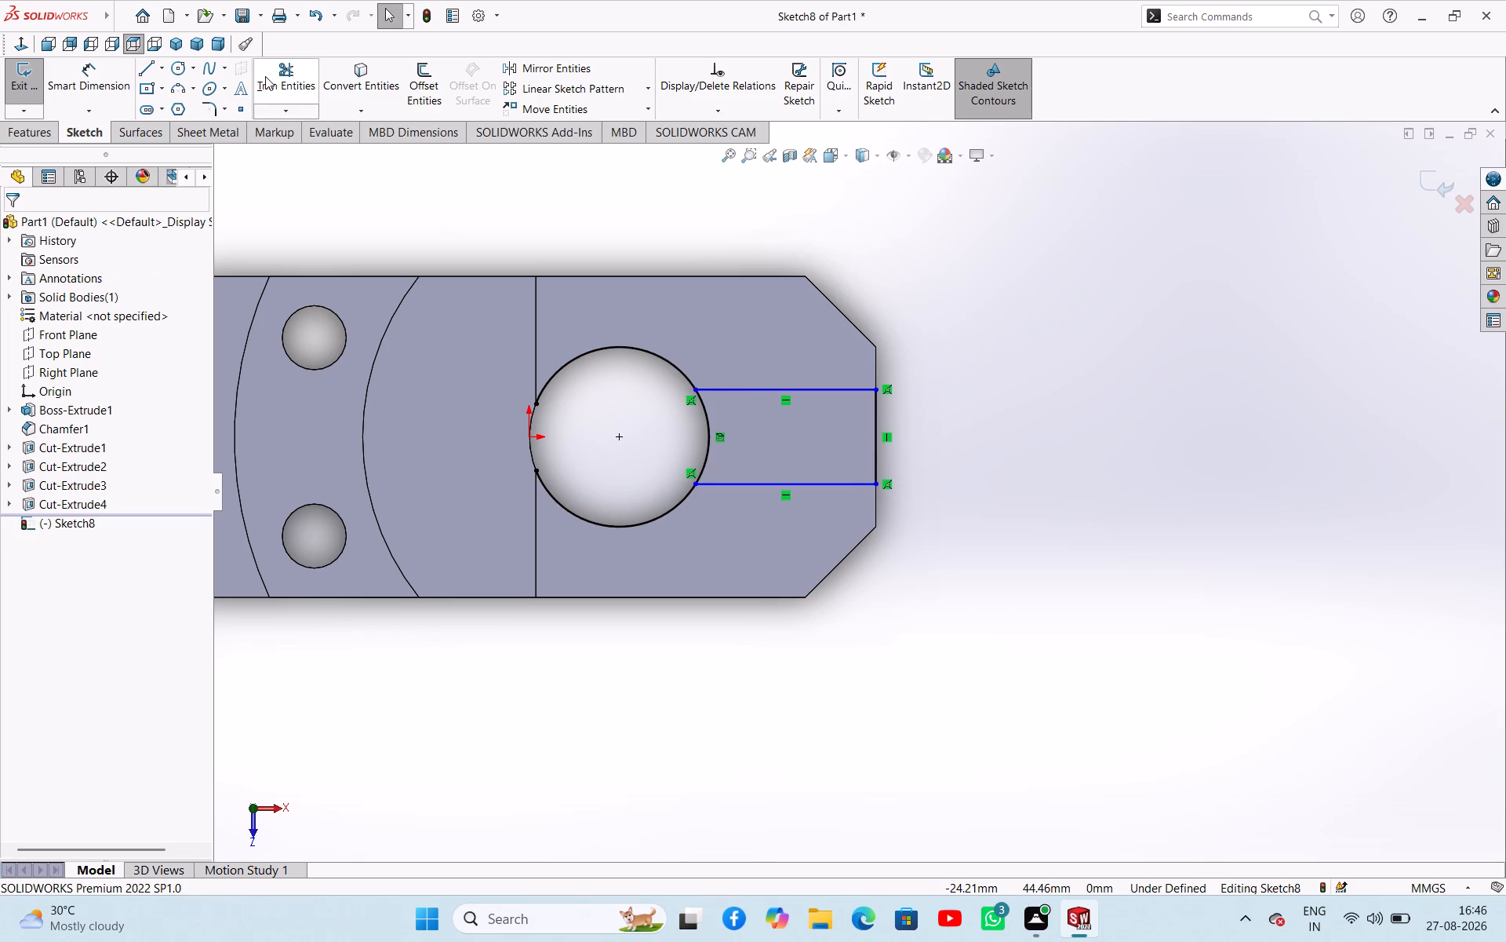
Trim away the converted hole circle outside the slot, leaving only the arc between the two horizontal lines.
{"action": "left_click", "coordinate": [265, 75]}
{"action": "left_click_drag", "start_coordinate": [580, 298], "coordinate": [591, 353]}
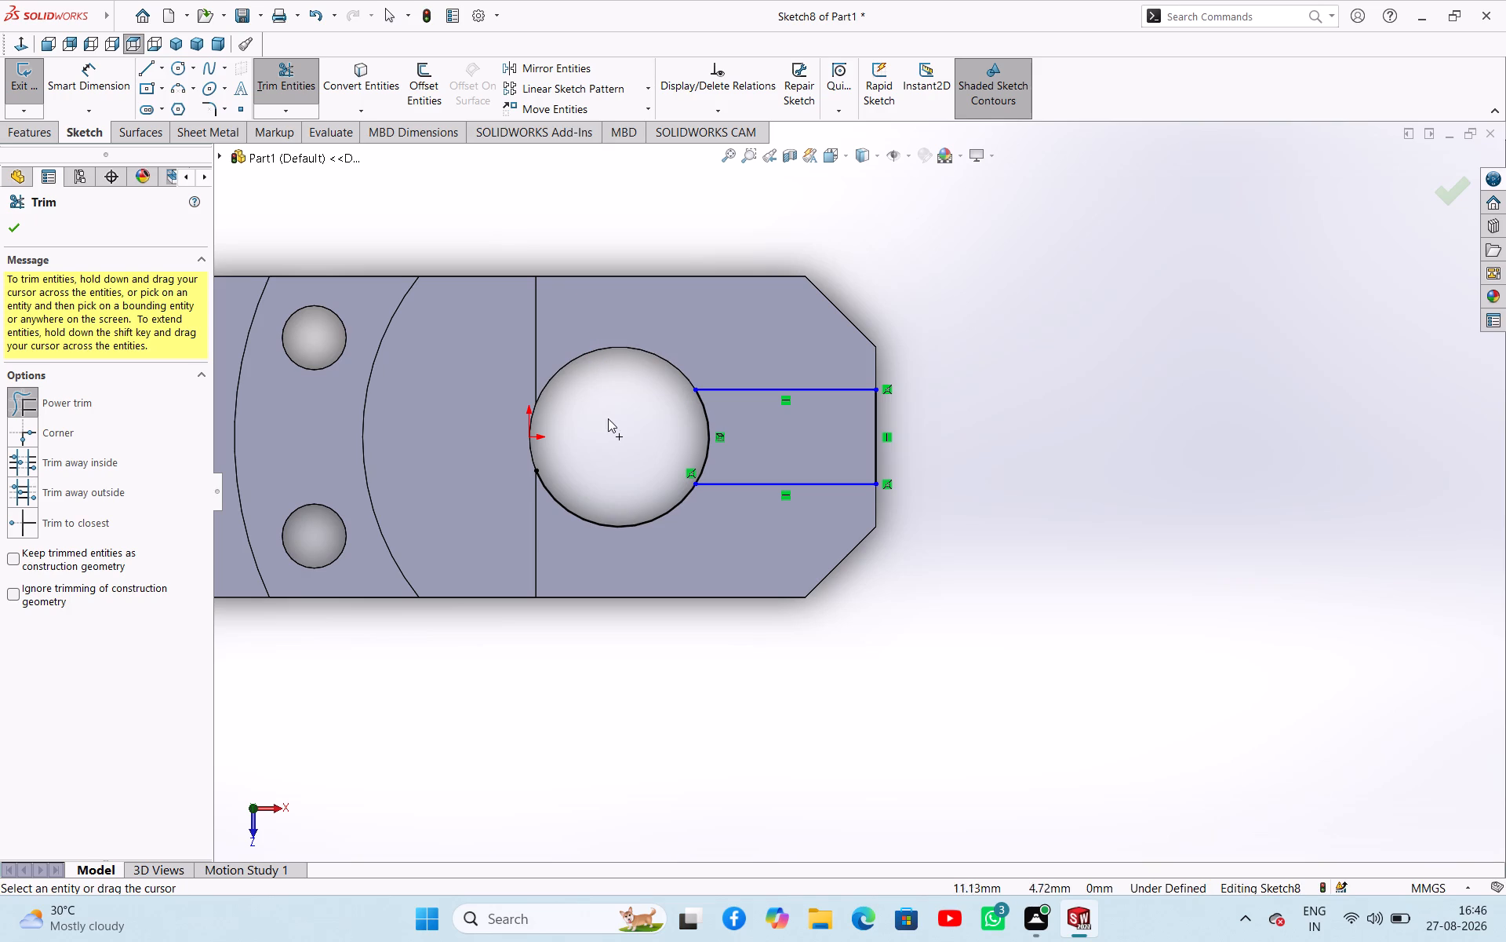
{"action": "left_click_drag", "start_coordinate": [608, 422], "coordinate": [600, 532]}
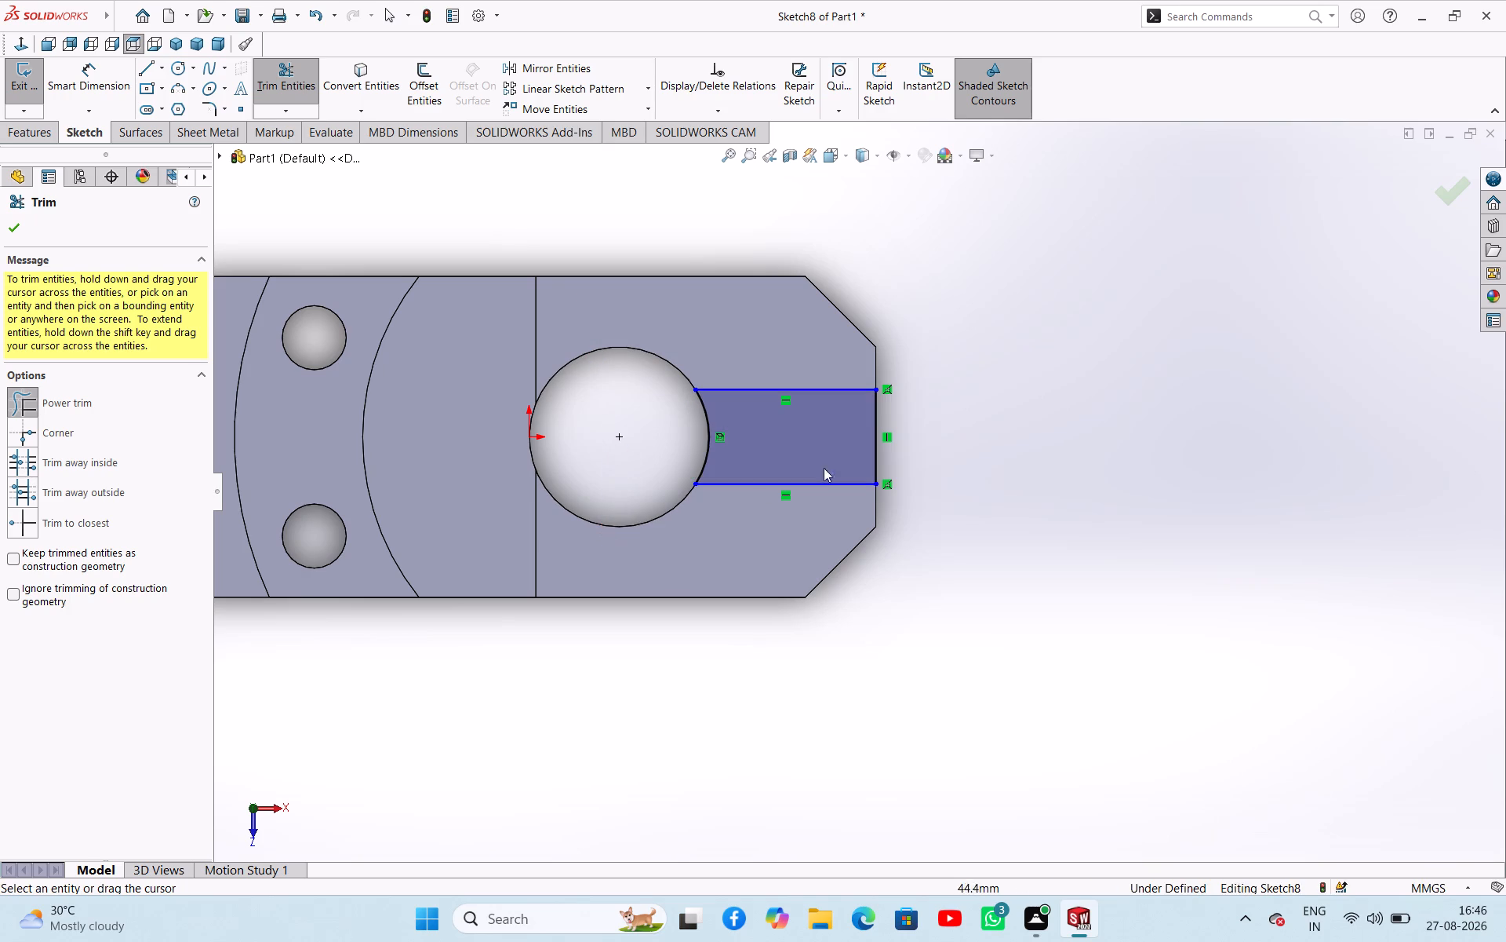
{"action": "middle_click_drag", "start_coordinate": [1140, 447], "coordinate": [1108, 319]}
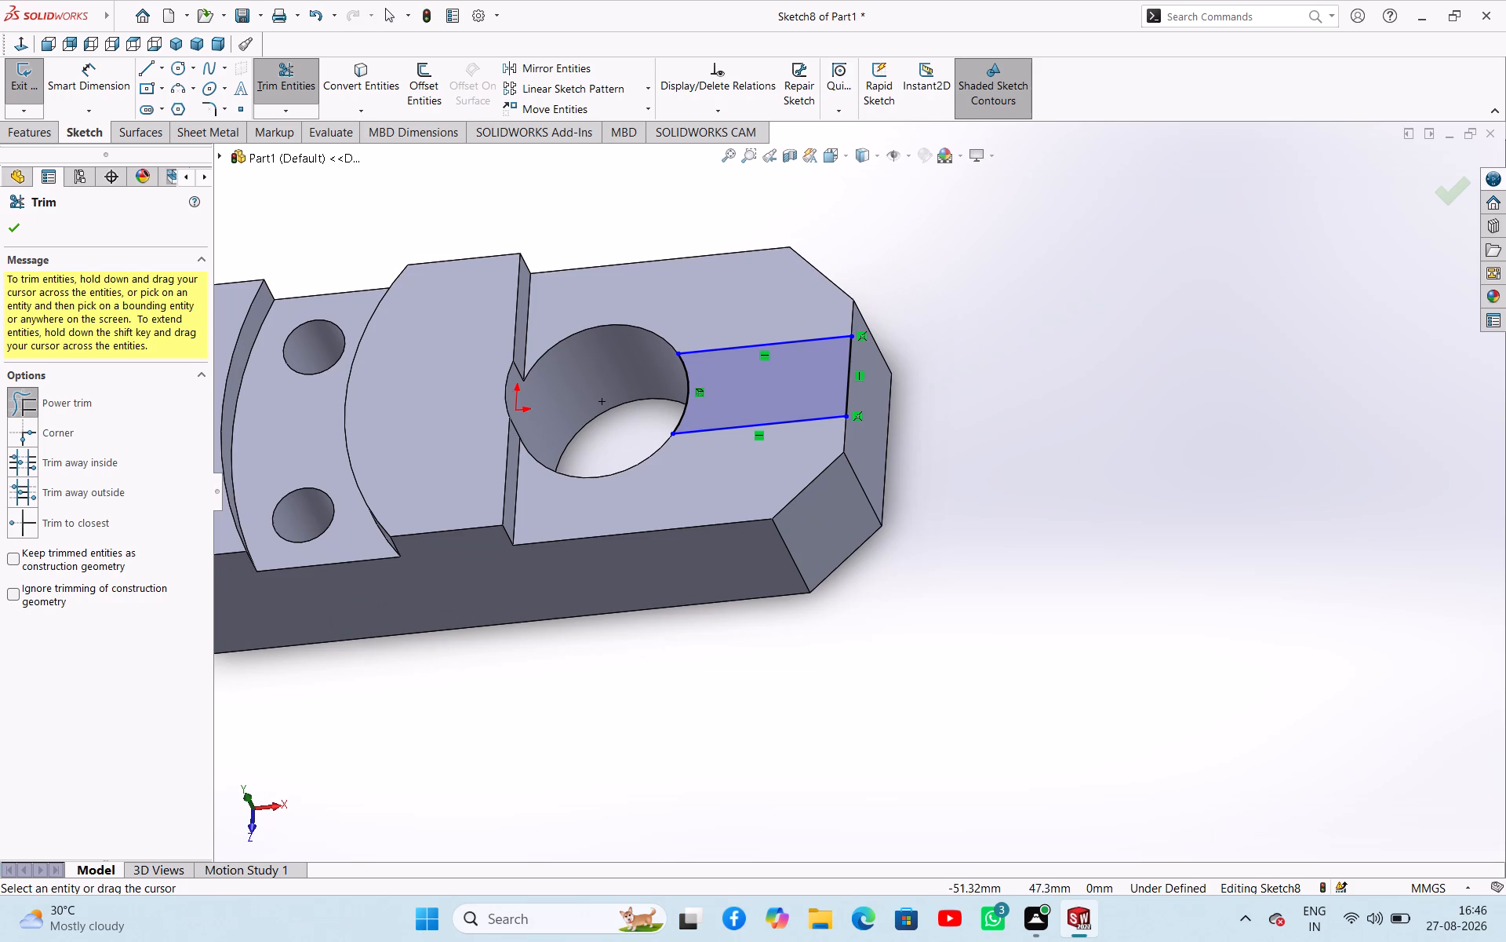
{"action": "left_click", "coordinate": [10, 221]}
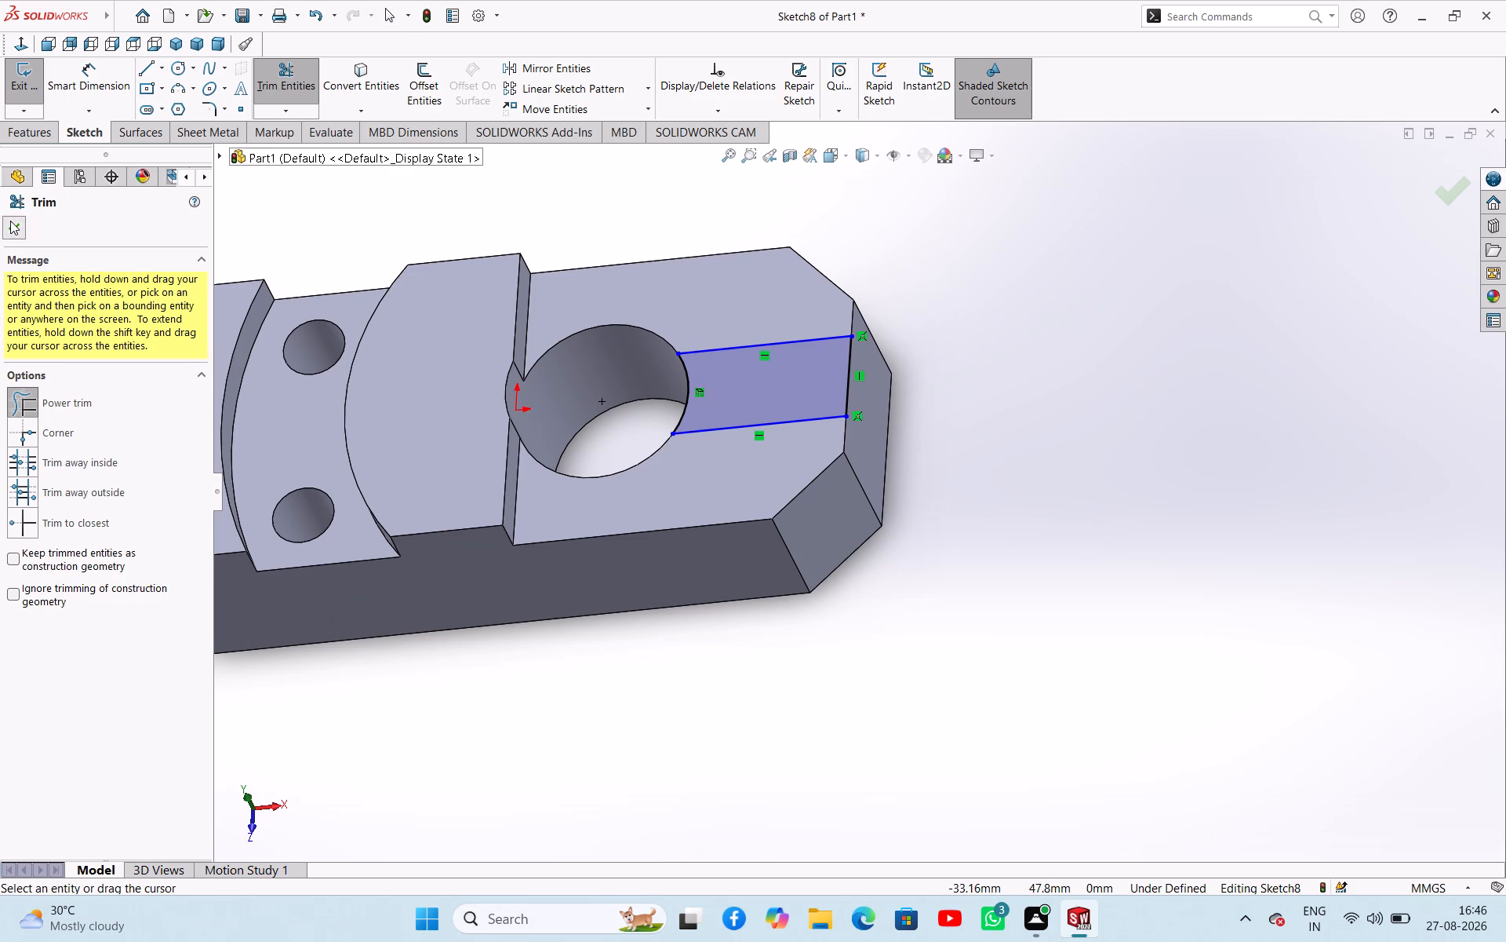
Extrude-cut the closed slot profile from the lowered step face with a Blind depth of 6 mm.
{"action": "left_click", "coordinate": [27, 73]}
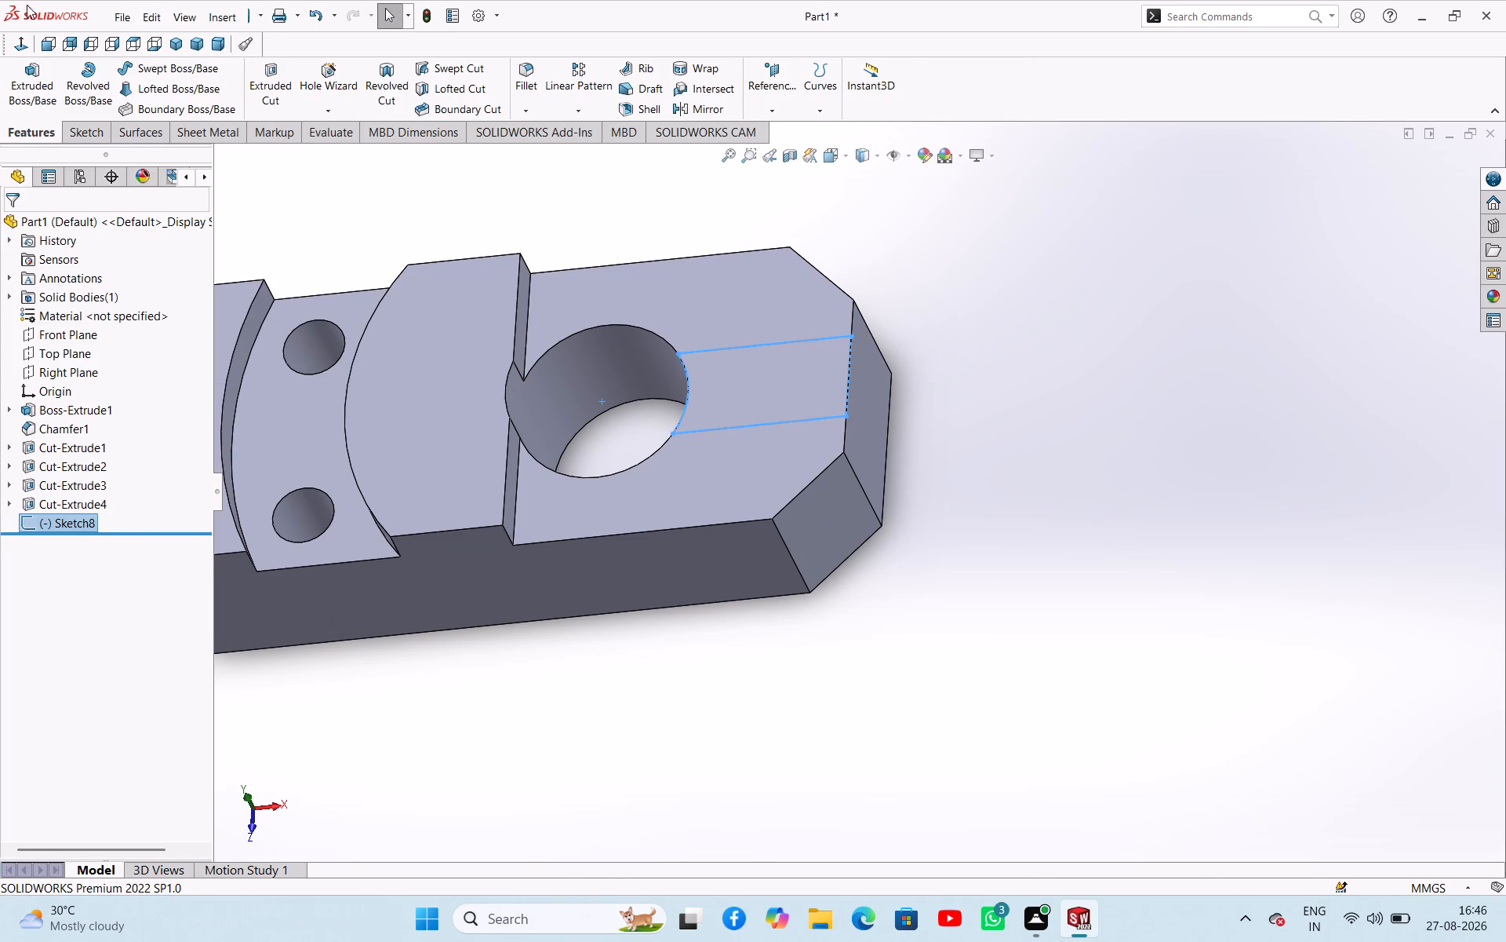
{"action": "left_click", "coordinate": [263, 77]}
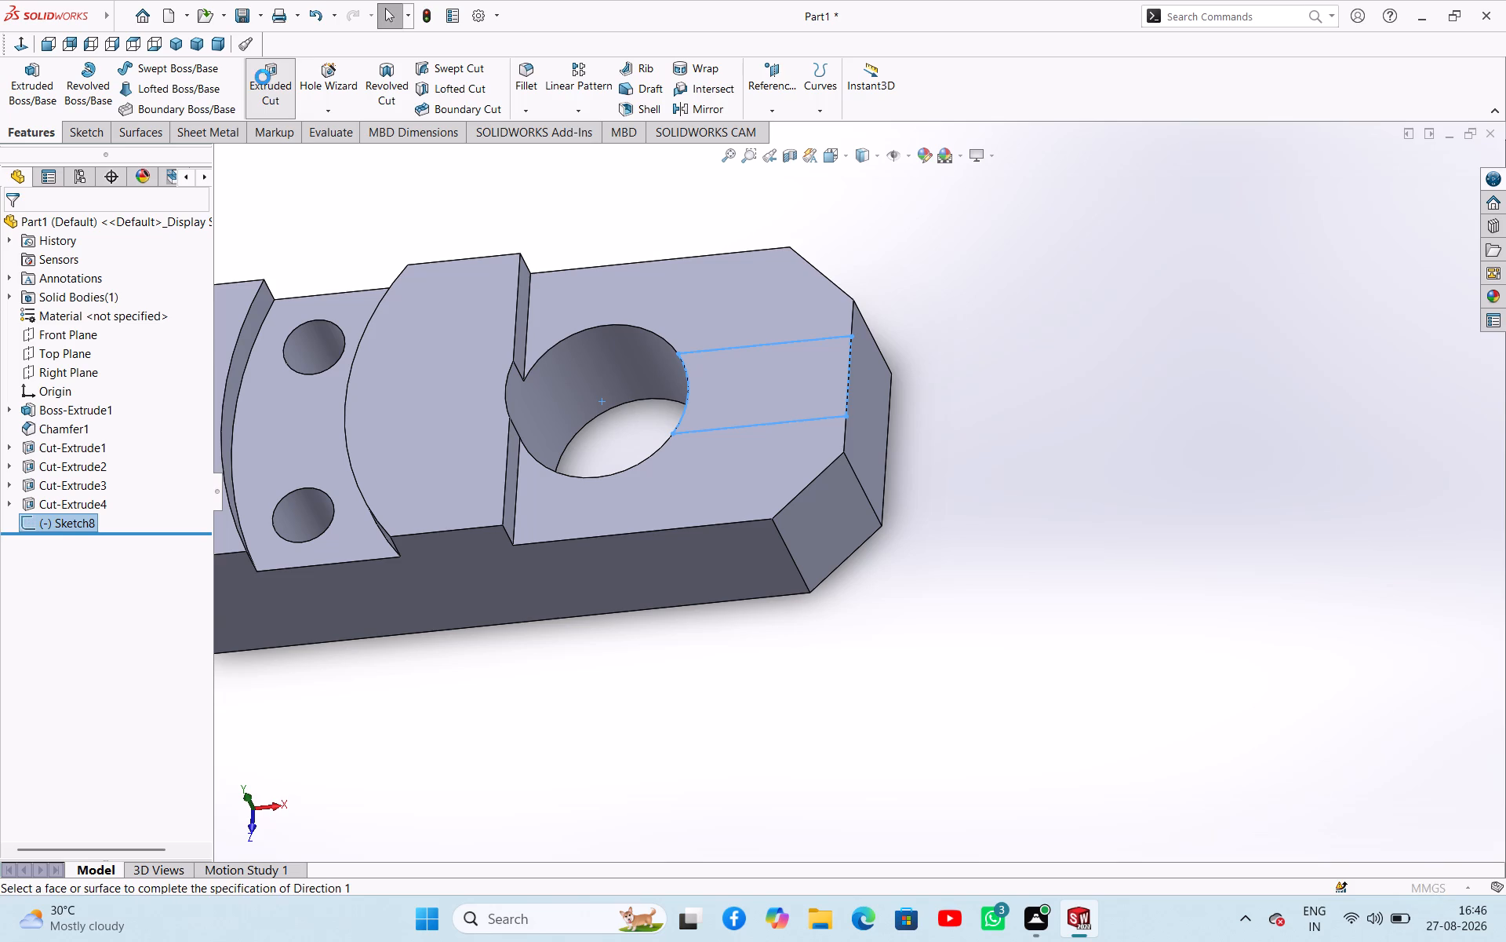
{"action": "middle_click_drag", "start_coordinate": [297, 170], "coordinate": [312, 93]}
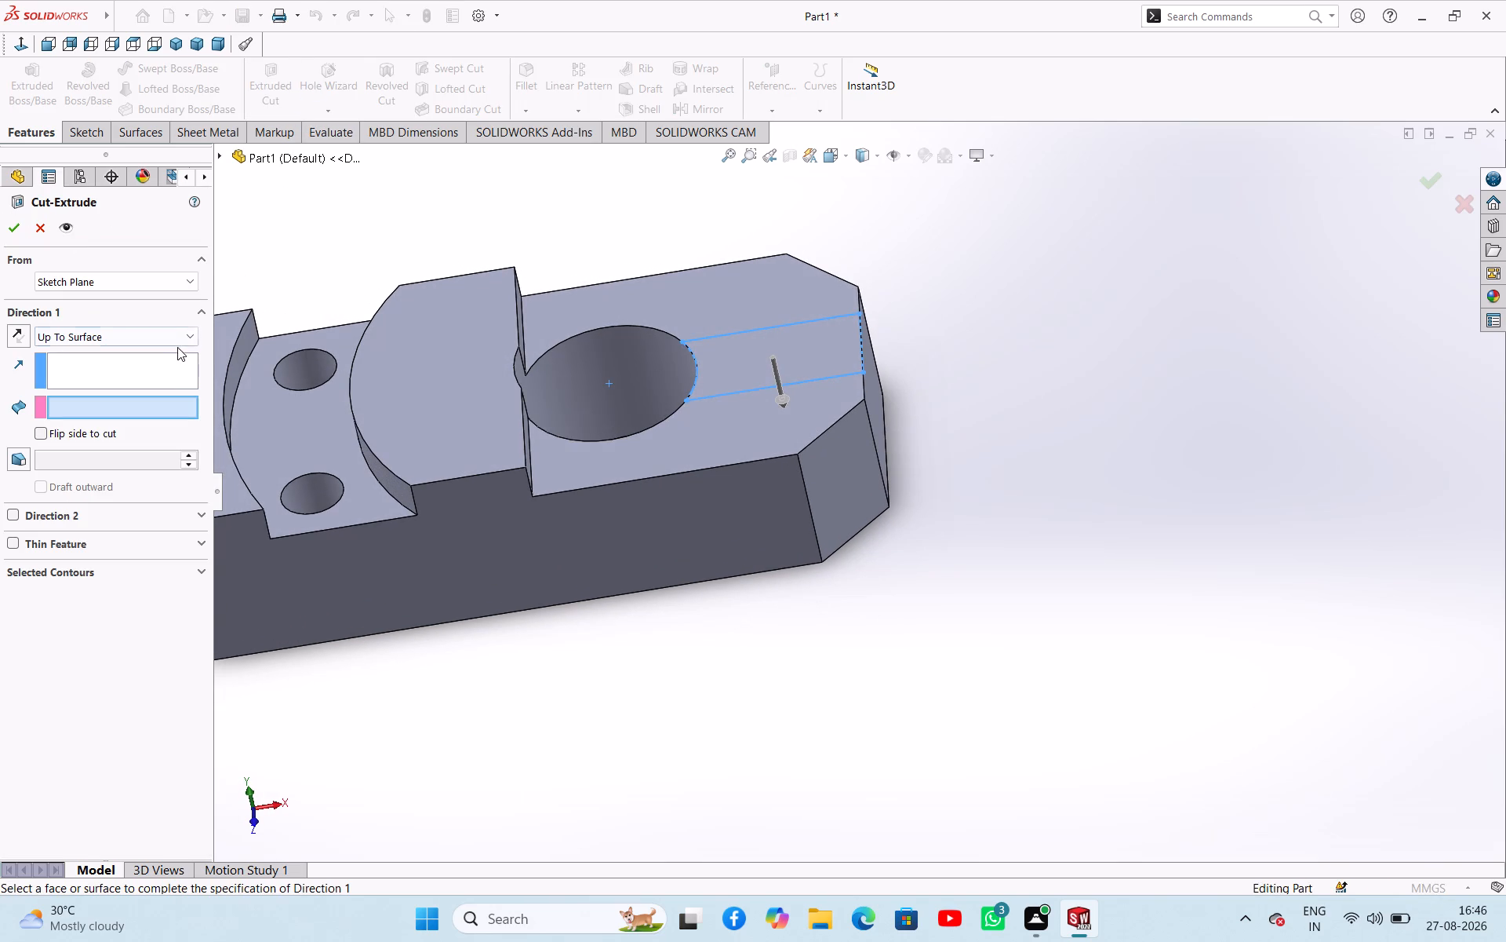
{"action": "left_click", "coordinate": [176, 346]}
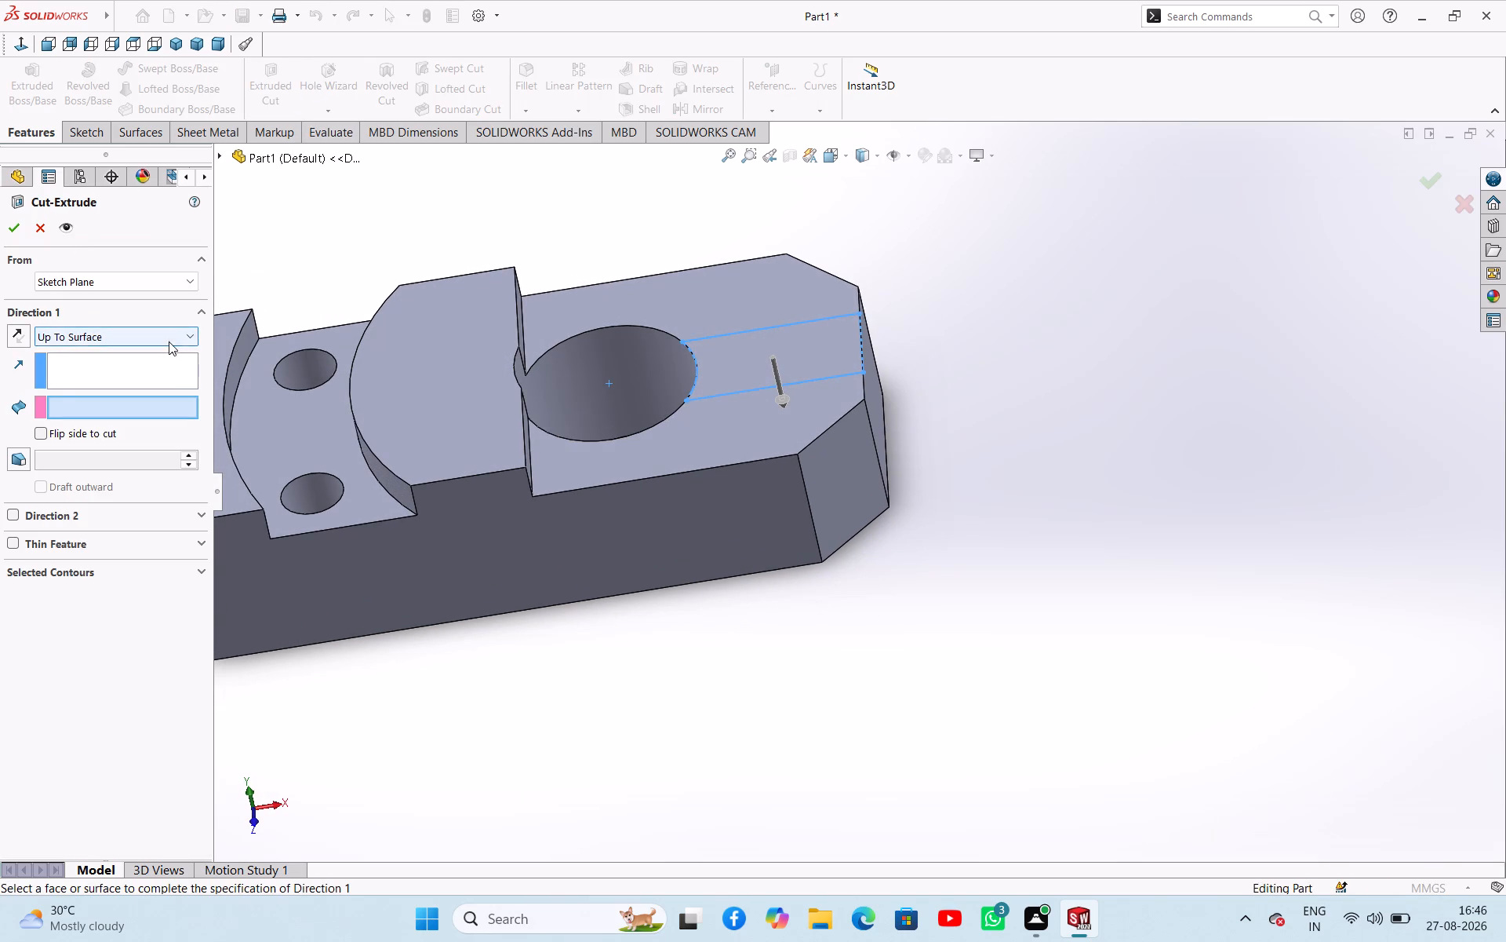
{"action": "left_click", "coordinate": [169, 341]}
{"action": "left_click", "coordinate": [125, 350]}
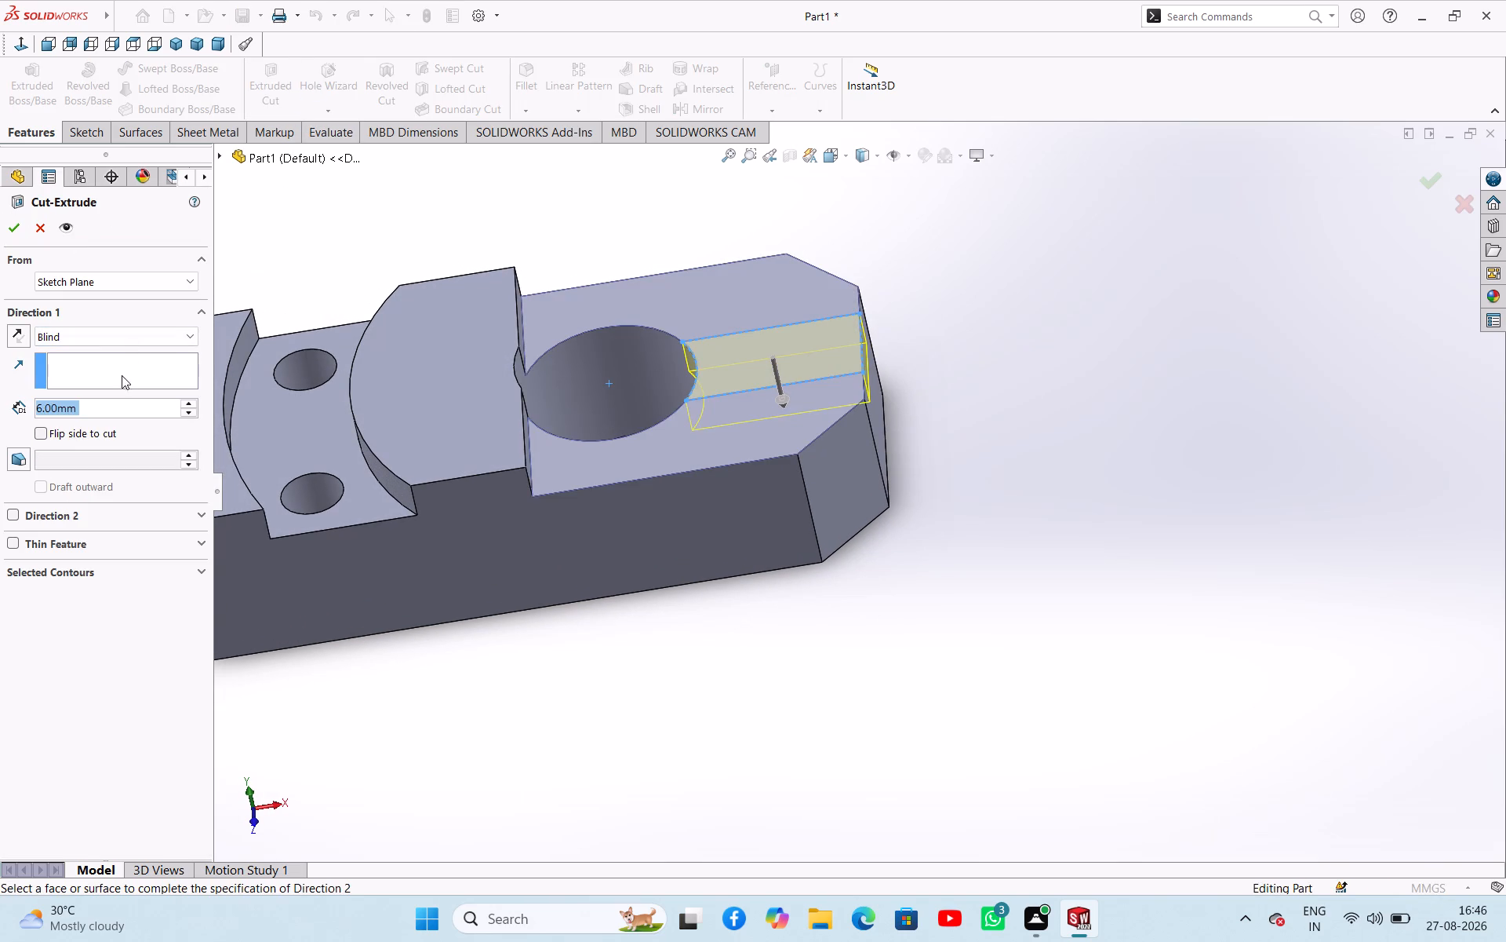
{"action": "left_click", "coordinate": [14, 225]}
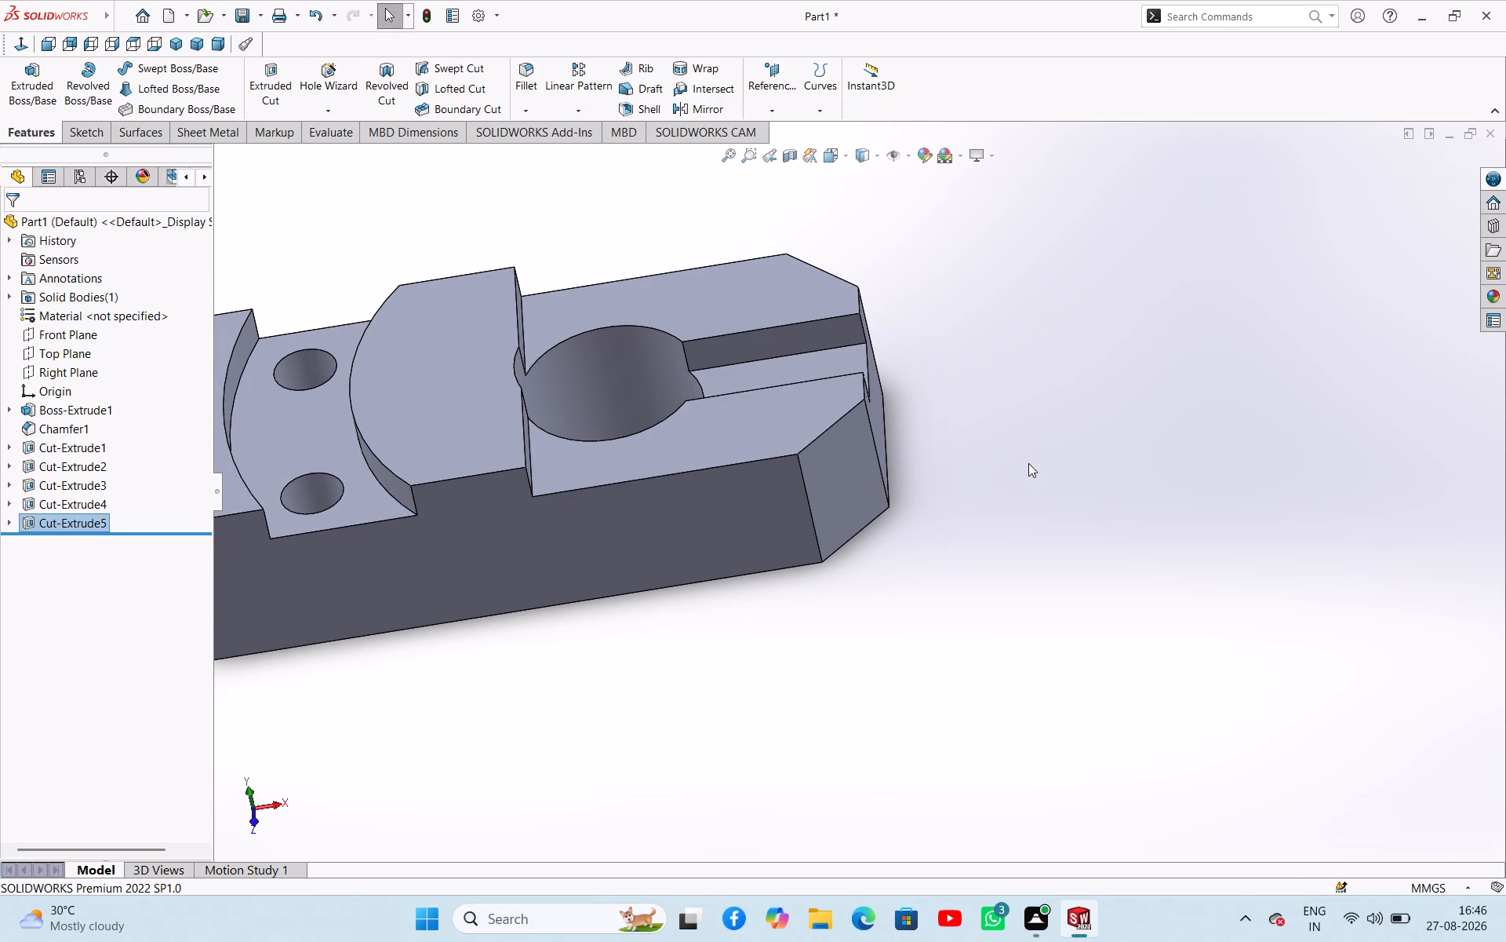
{"action": "left_click", "coordinate": [1028, 463]}
Examine the block from below, from the slotted end and in isometric view to check all the cut features.
{"action": "middle_click_drag", "start_coordinate": [977, 469], "coordinate": [773, 478]}
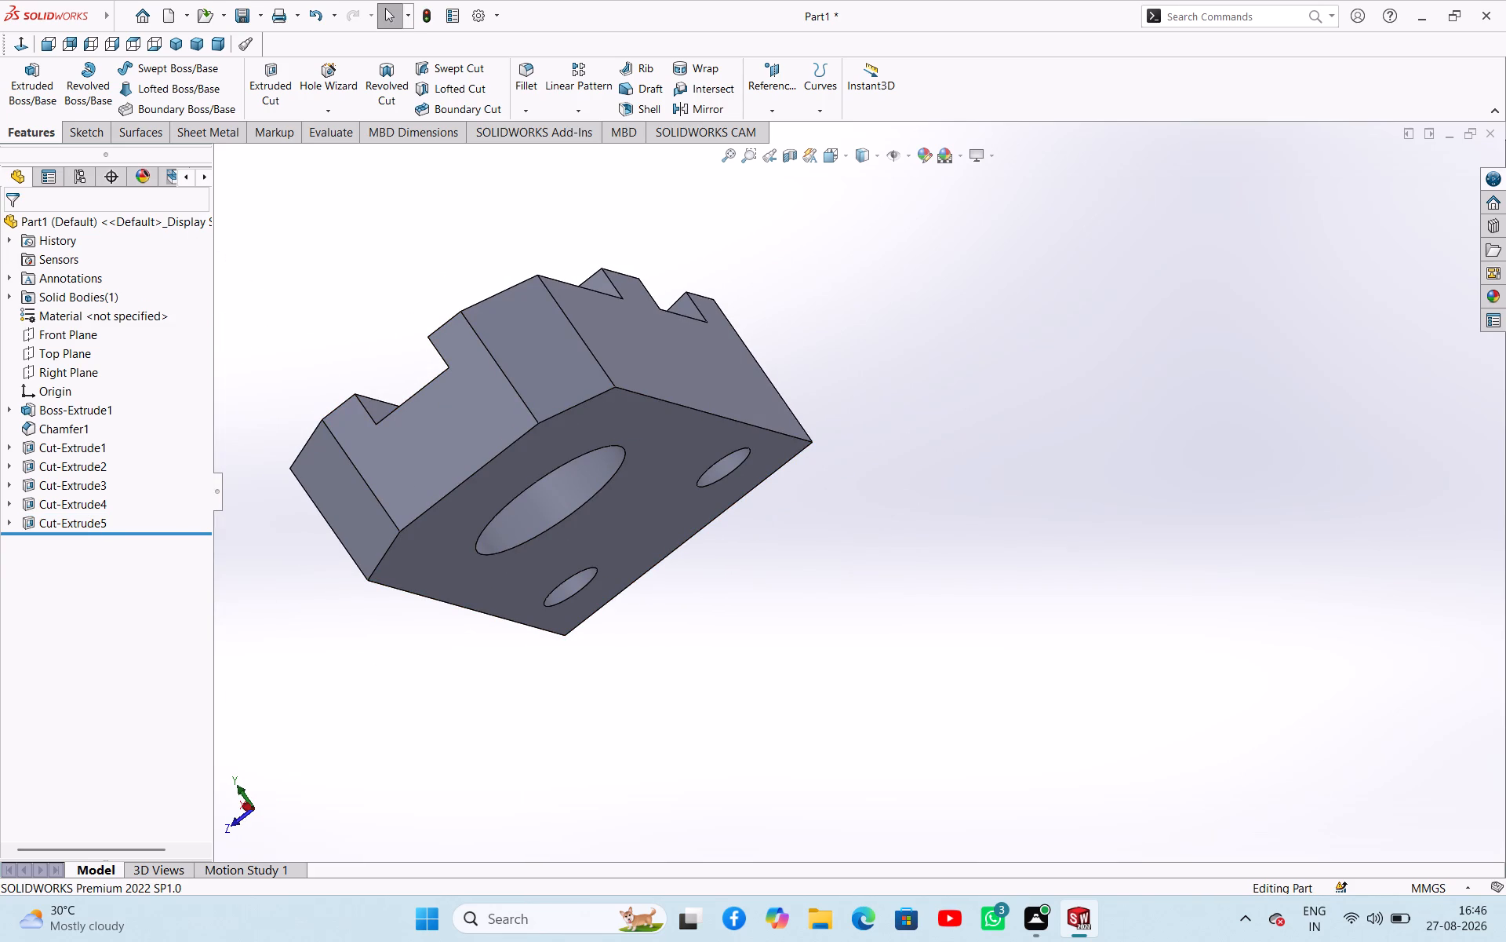
{"action": "left_click", "coordinate": [169, 47]}
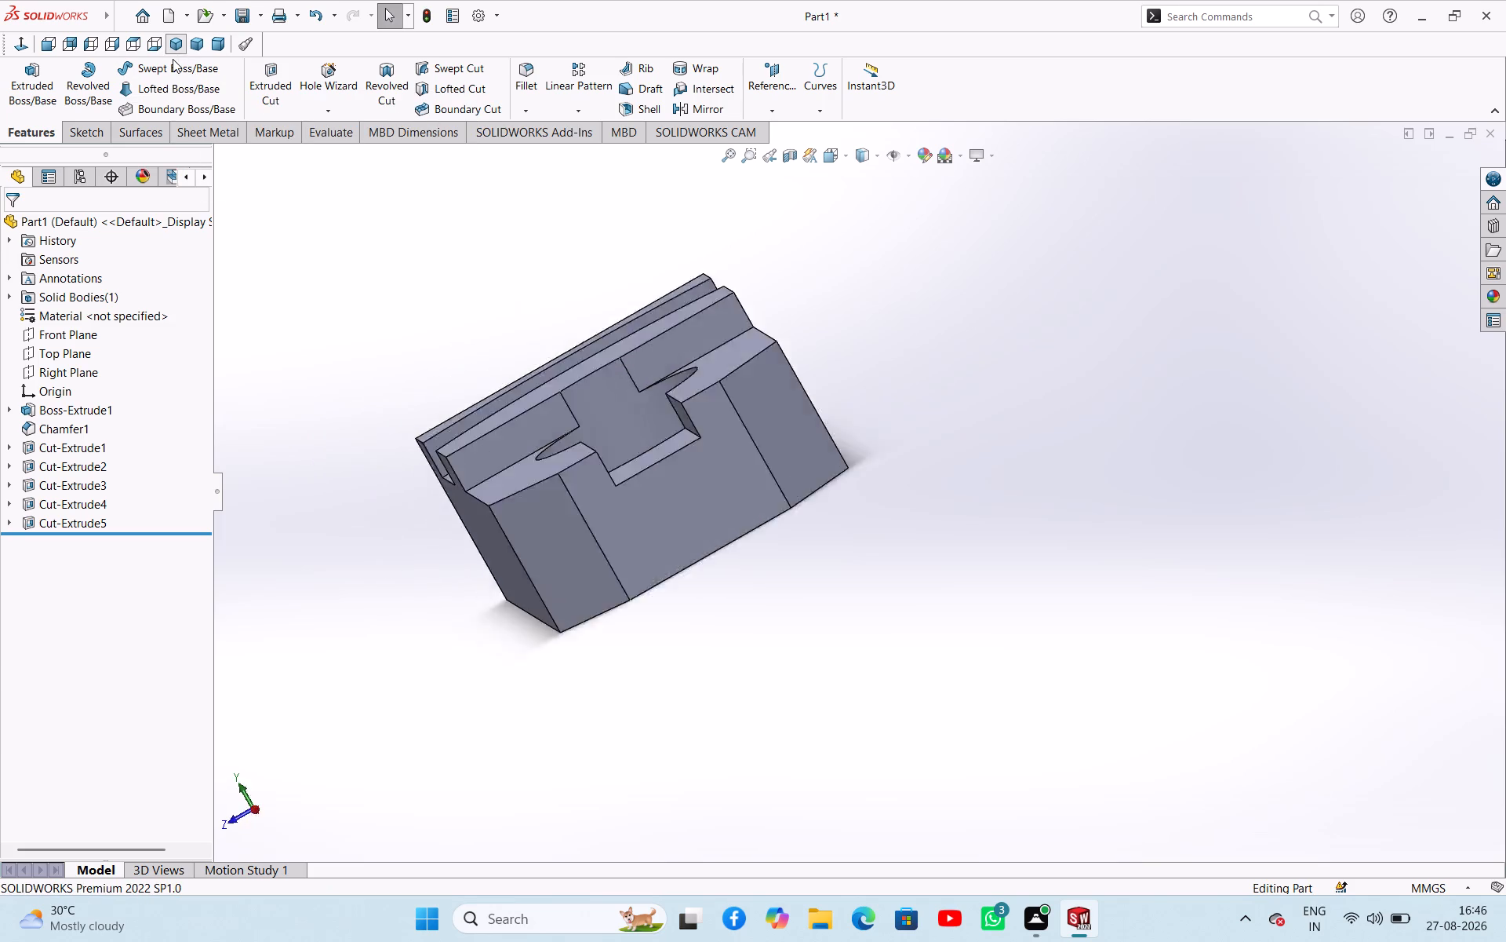
{"action": "scroll", "coordinate": [976, 562], "scroll_direction": "up", "scroll_amount": 2}
{"action": "scroll", "coordinate": [976, 562], "scroll_direction": "down", "scroll_amount": 2}
{"action": "middle_click_drag", "start_coordinate": [976, 562], "coordinate": [1012, 590]}
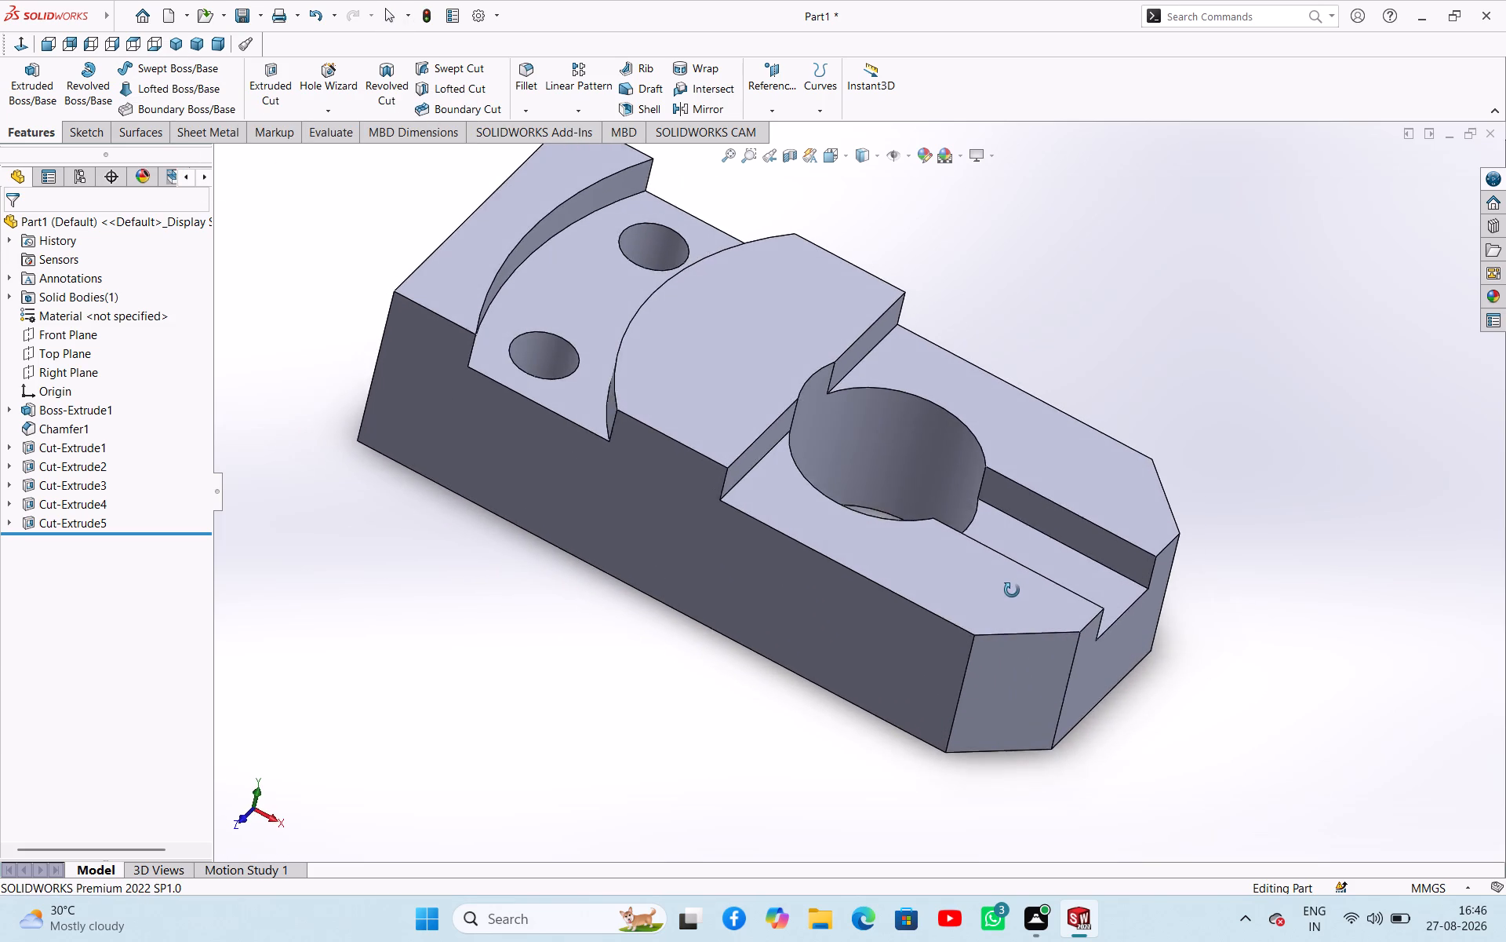
{"action": "middle_click_drag", "start_coordinate": [1012, 590], "coordinate": [989, 597]}
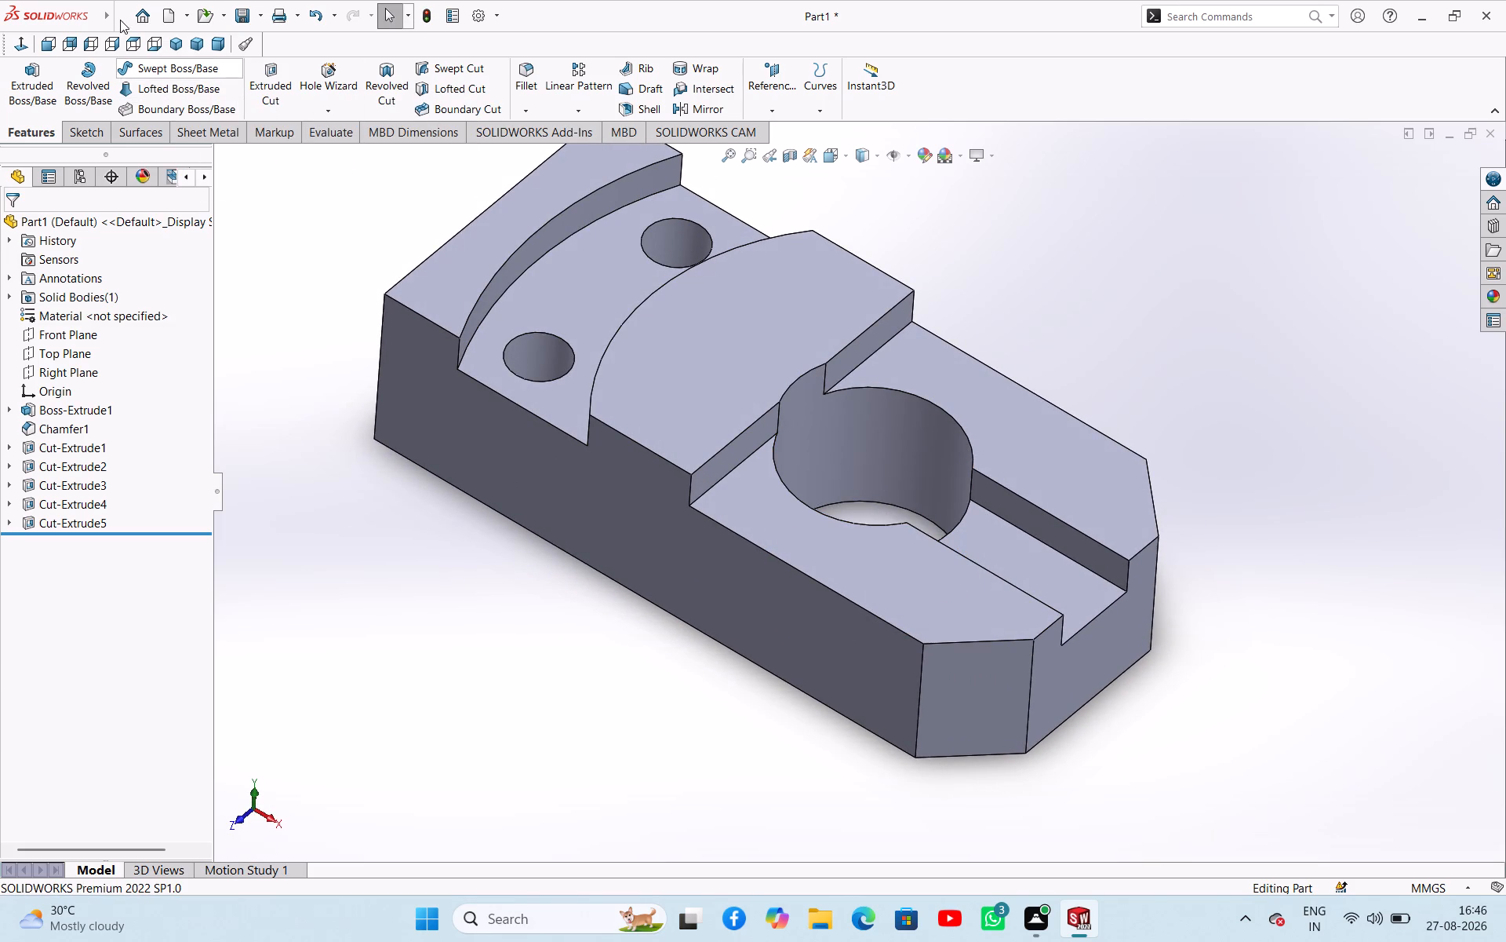
{"action": "left_click", "coordinate": [166, 43]}
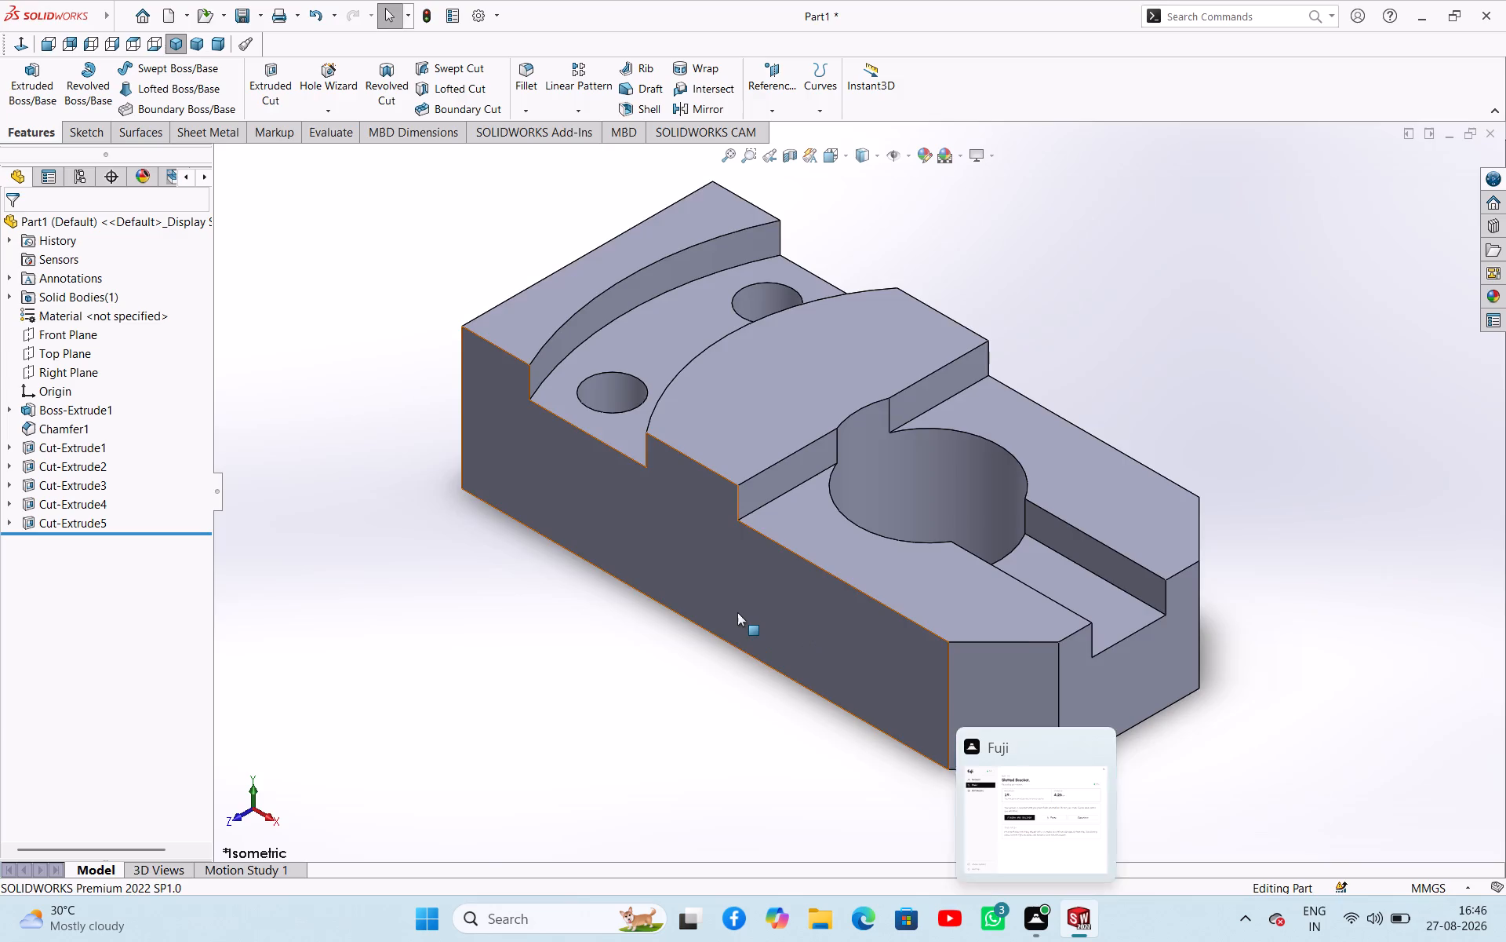
{"action": "scroll", "coordinate": [737, 612], "scroll_direction": "up", "scroll_amount": 3}
{"action": "scroll", "coordinate": [737, 612], "scroll_direction": "down", "scroll_amount": 1}
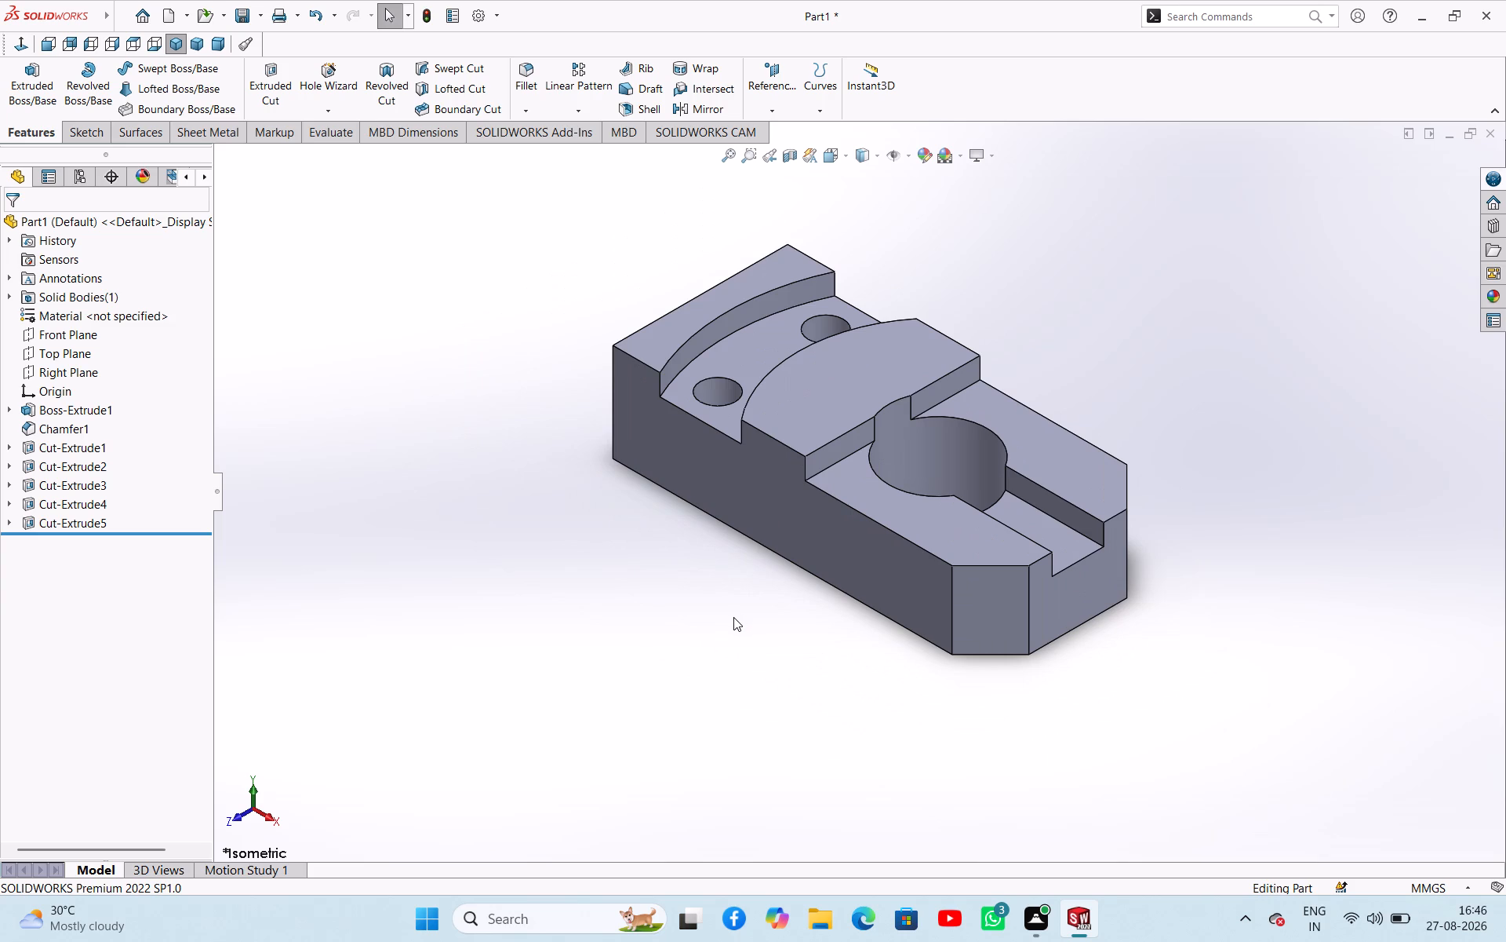
{"action": "scroll", "coordinate": [733, 617], "scroll_direction": "up", "scroll_amount": 2}
{"action": "scroll", "coordinate": [740, 627], "scroll_direction": "down", "scroll_amount": 2}
{"action": "scroll", "coordinate": [807, 622], "scroll_direction": "up", "scroll_amount": 2}
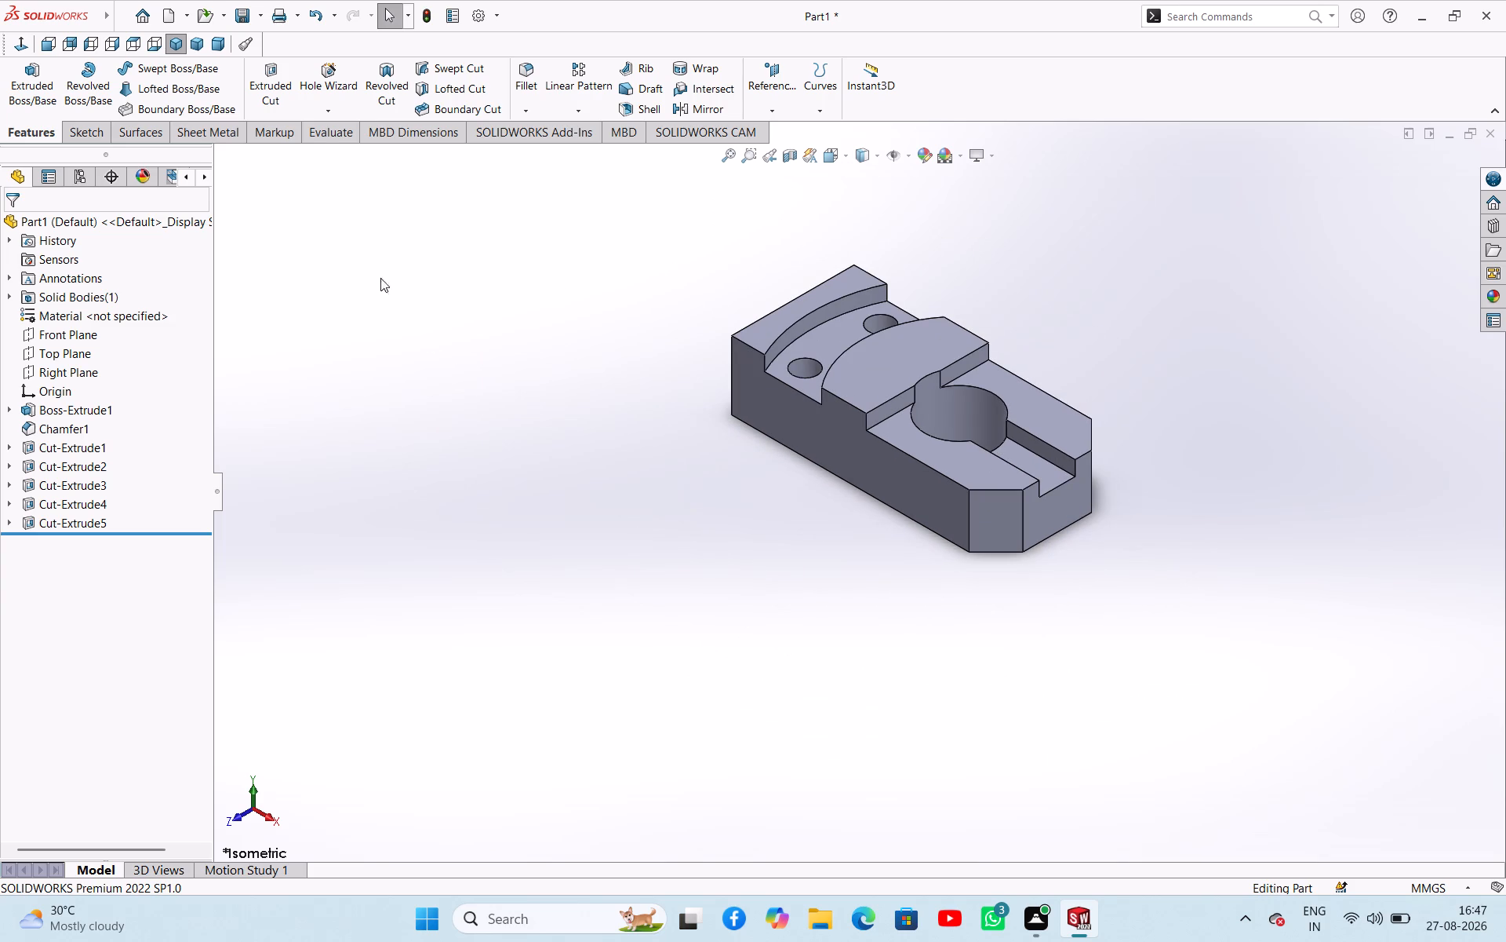
Measure the distance between the outer vertical edge of the end chamfer and the nearby vertical edge of the end slot.
{"action": "left_click", "coordinate": [328, 140]}
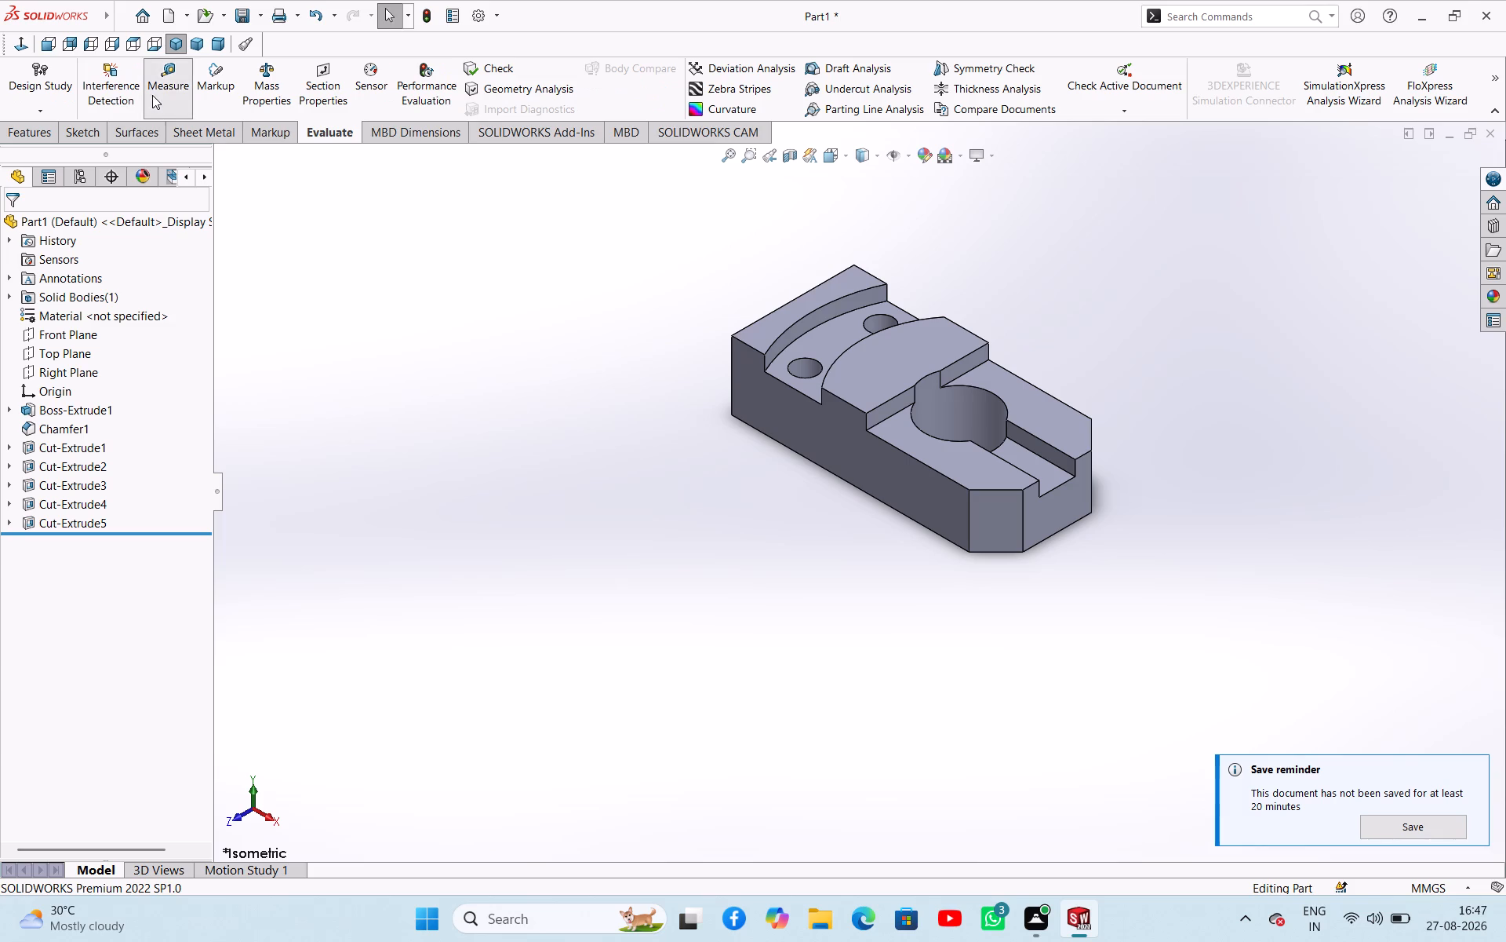
{"action": "left_click", "coordinate": [152, 95]}
{"action": "middle_click_drag", "start_coordinate": [747, 487], "coordinate": [690, 367]}
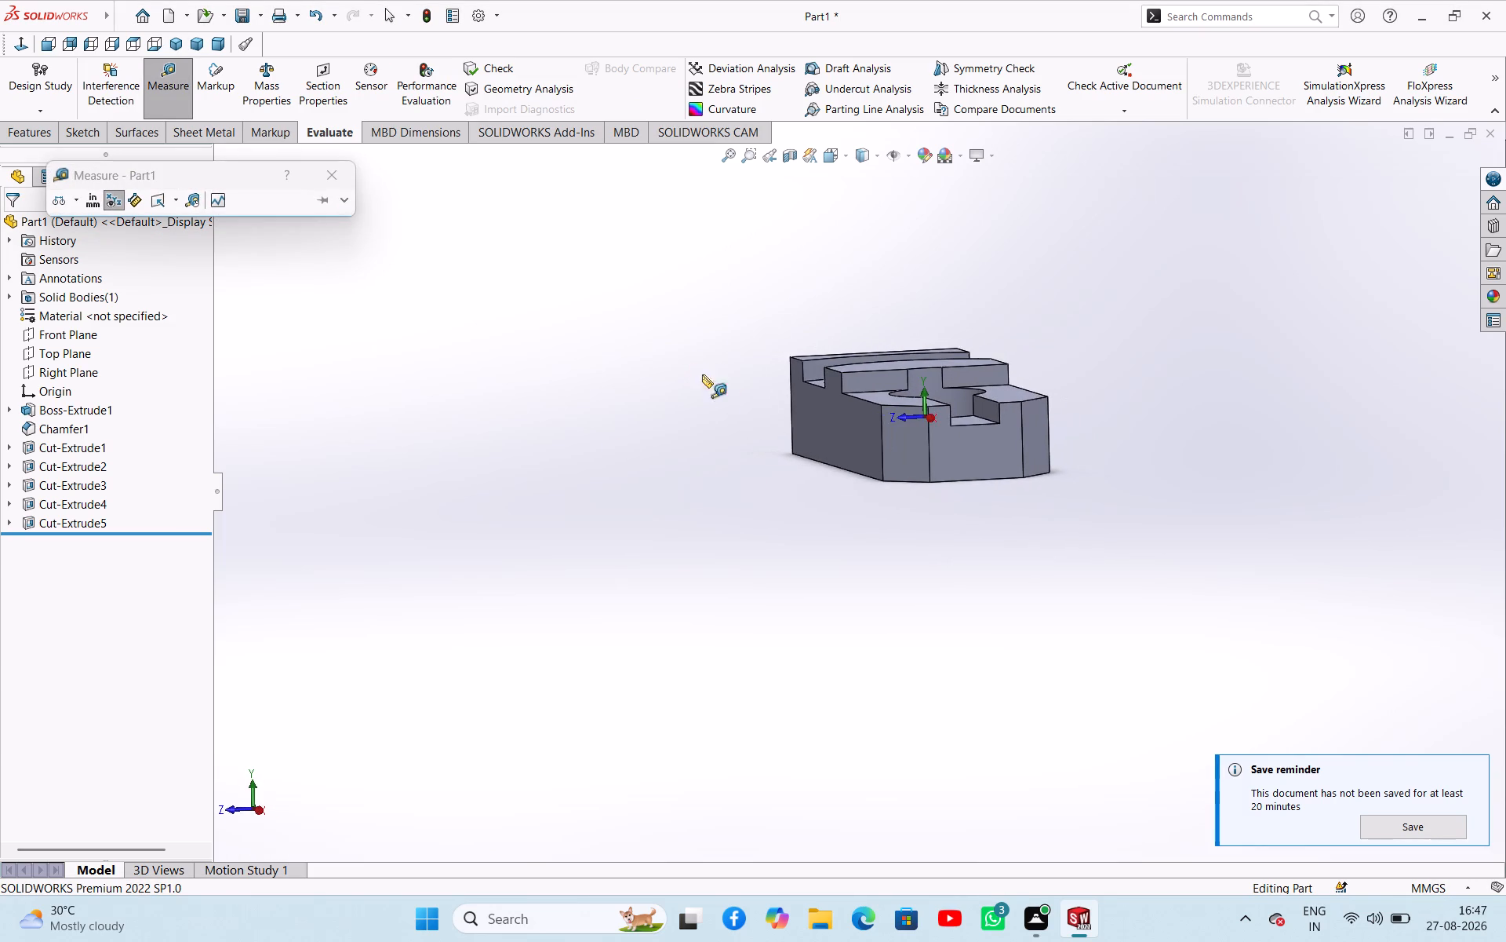
{"action": "scroll", "coordinate": [785, 411], "scroll_direction": "down", "scroll_amount": 7}
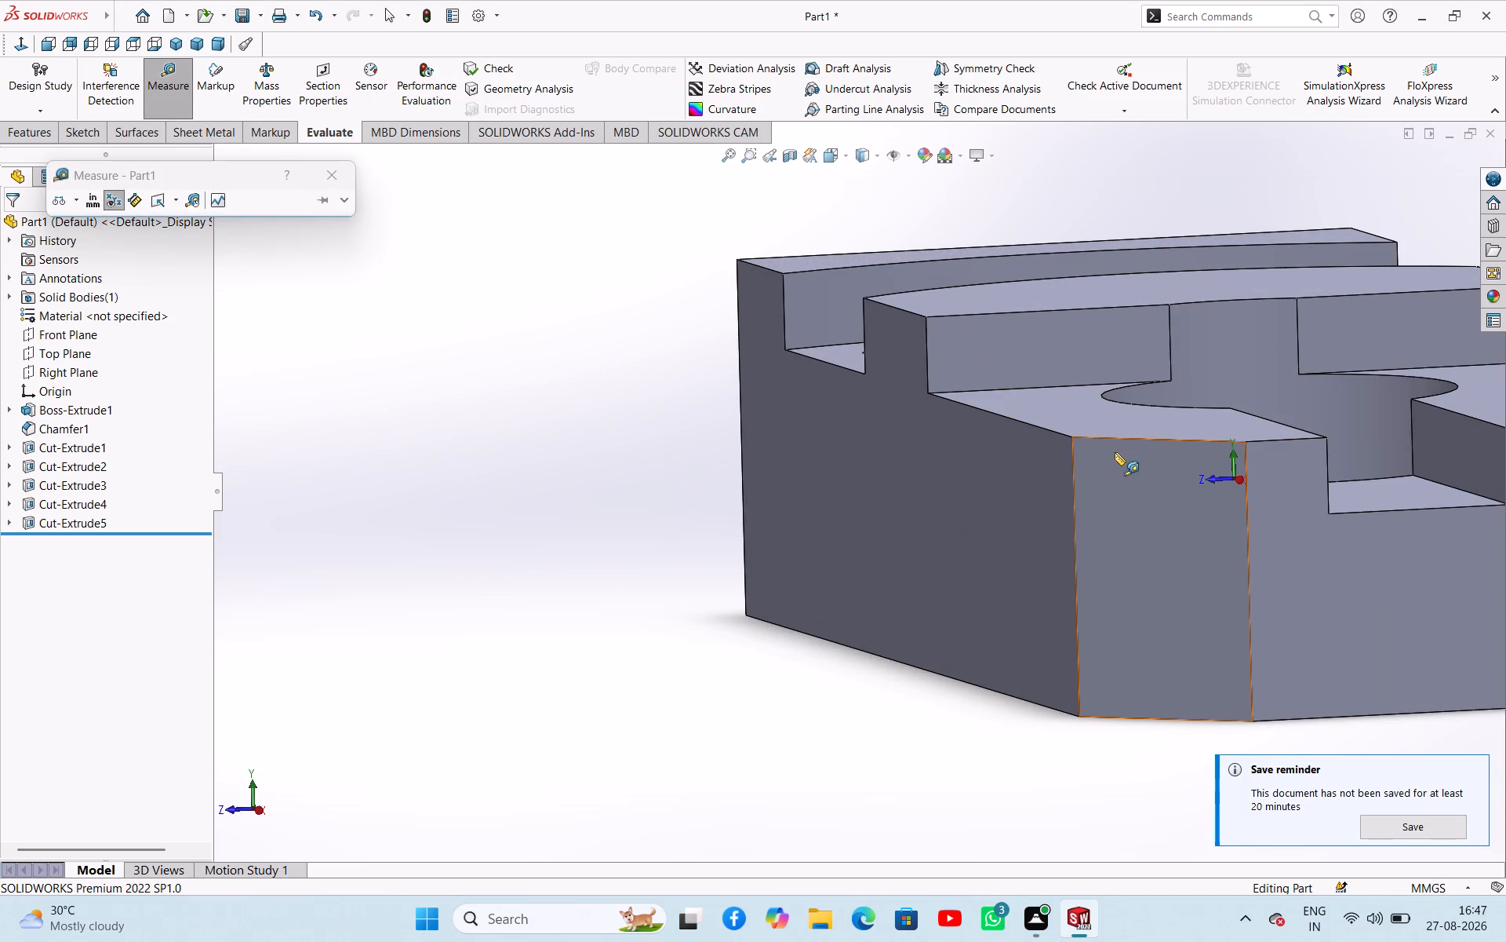
{"action": "left_click", "coordinate": [1072, 493]}
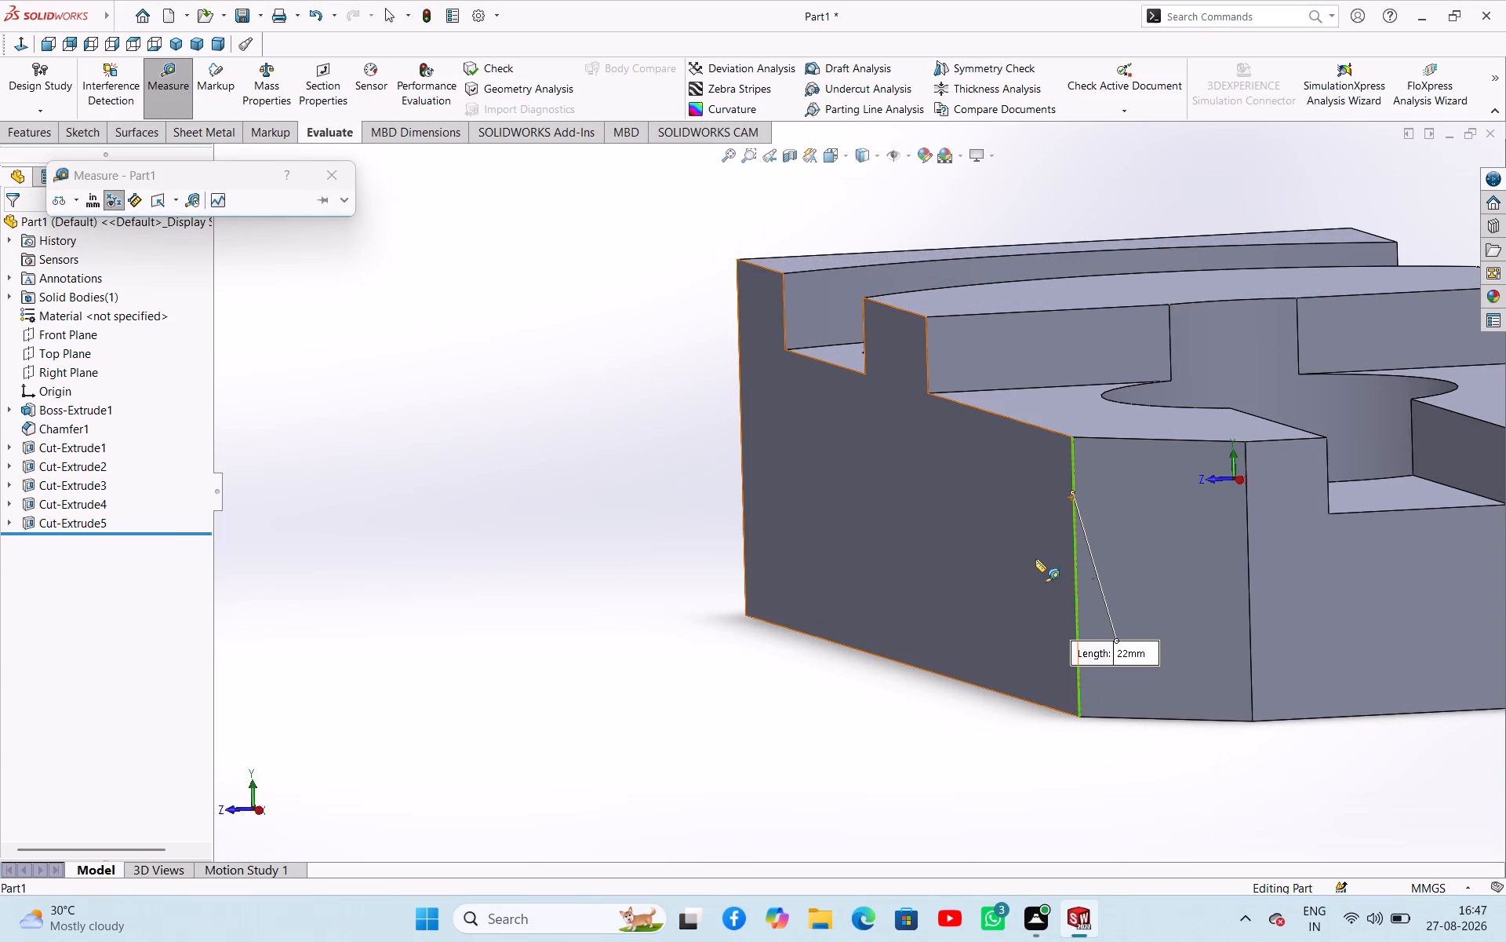
{"action": "left_click", "coordinate": [1326, 461]}
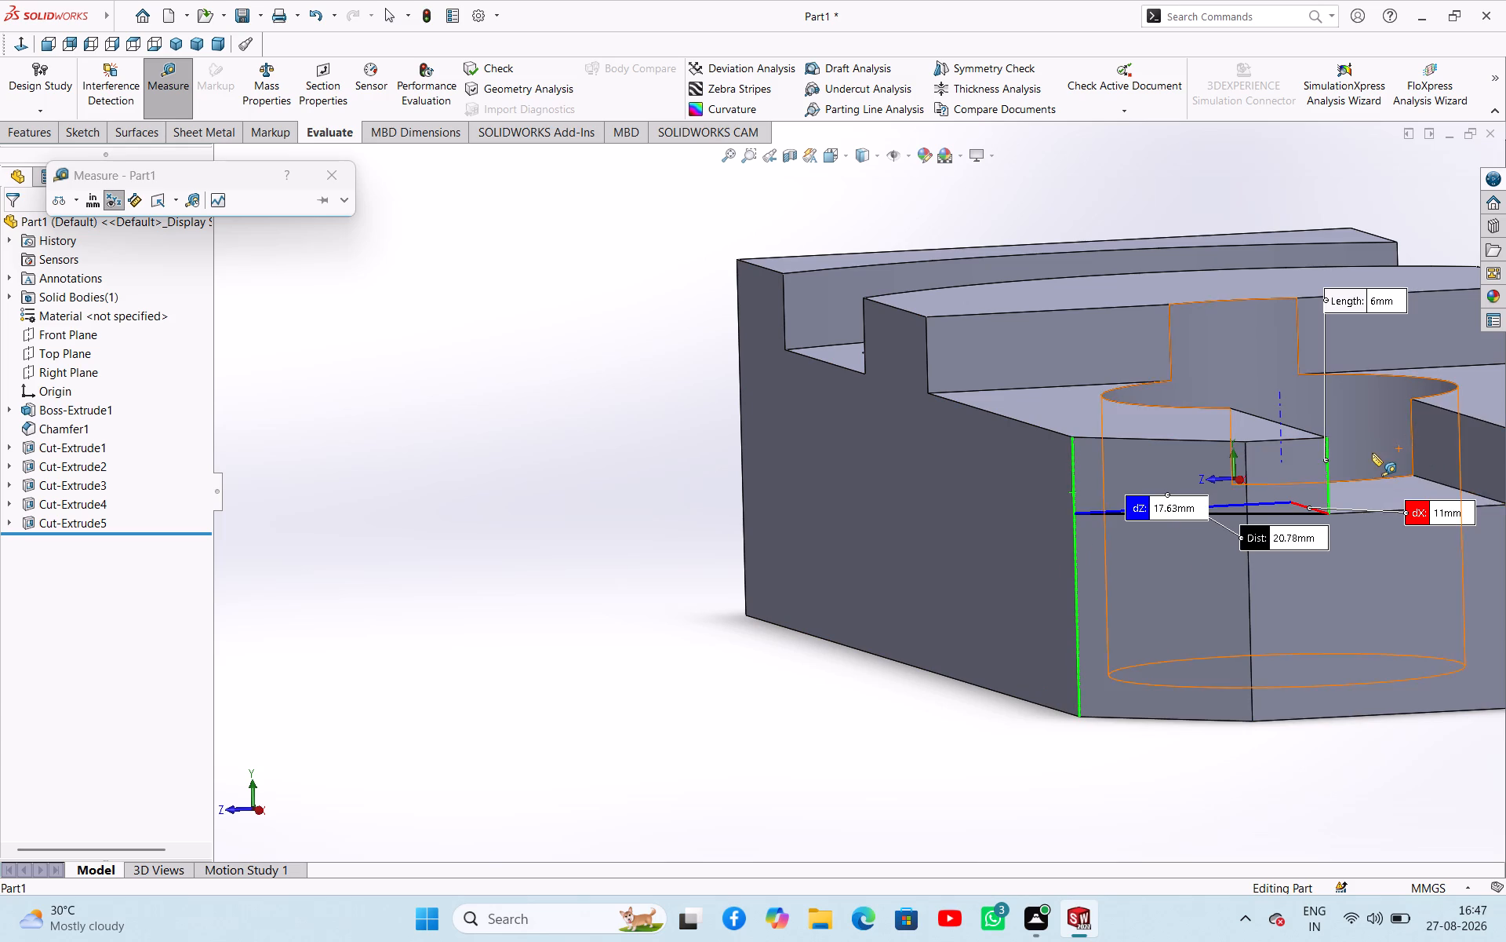
{"action": "scroll", "coordinate": [1372, 453], "scroll_direction": "up", "scroll_amount": 2}
{"action": "scroll", "coordinate": [1367, 455], "scroll_direction": "down", "scroll_amount": 3}
{"action": "scroll", "coordinate": [838, 444], "scroll_direction": "up", "scroll_amount": 3}
{"action": "middle_click_drag", "start_coordinate": [838, 432], "coordinate": [1006, 552]}
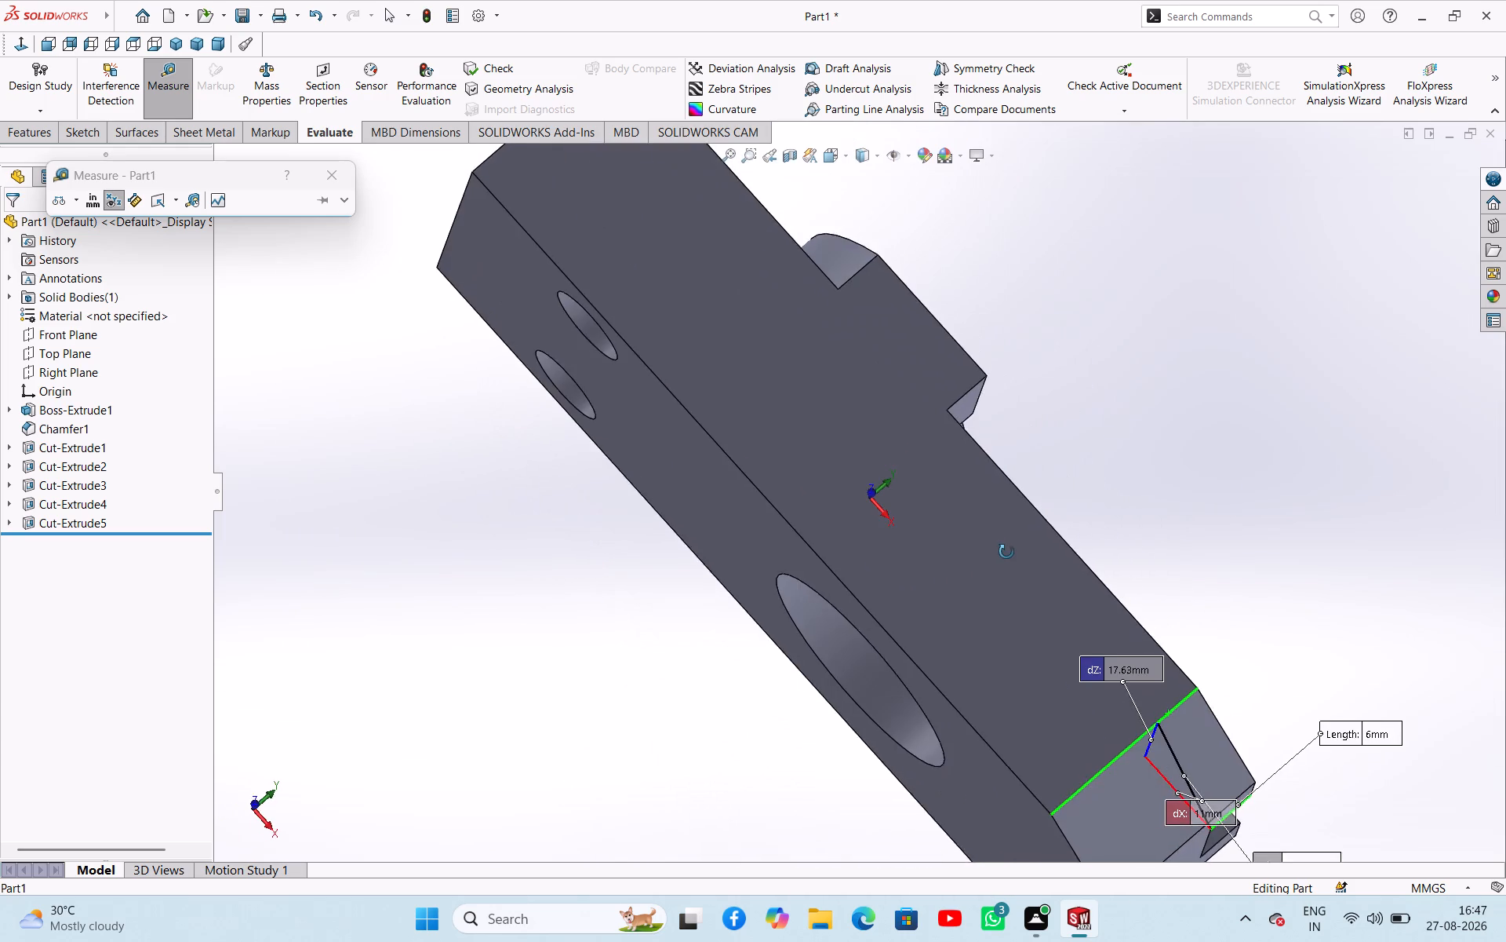
{"action": "middle_click_drag", "start_coordinate": [1006, 552], "coordinate": [909, 430]}
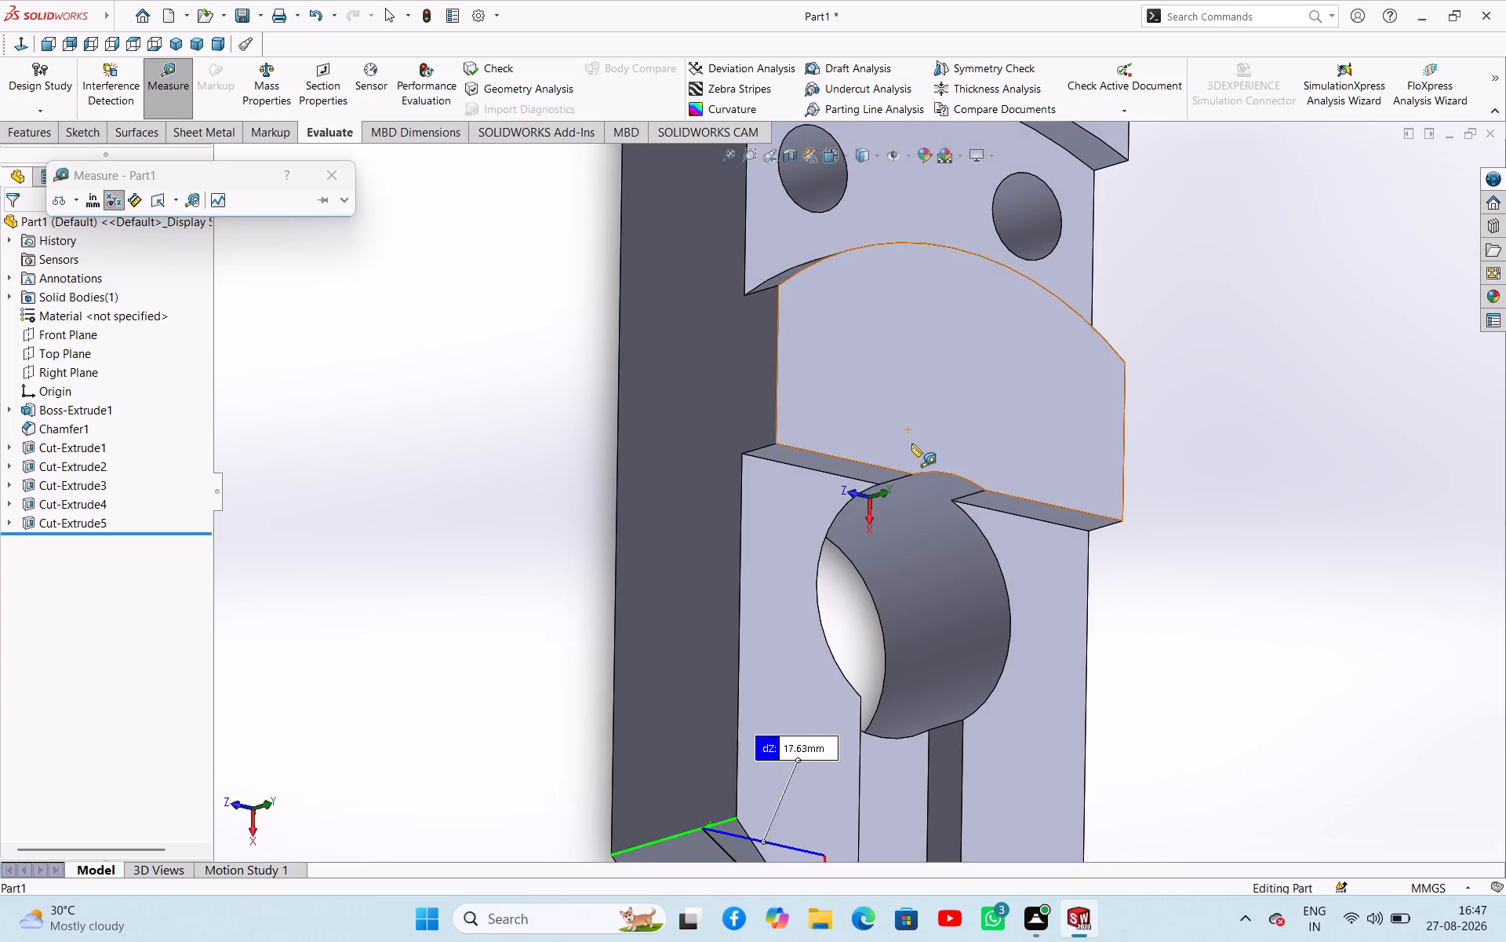
{"action": "scroll", "coordinate": [912, 444], "scroll_direction": "up", "scroll_amount": 7}
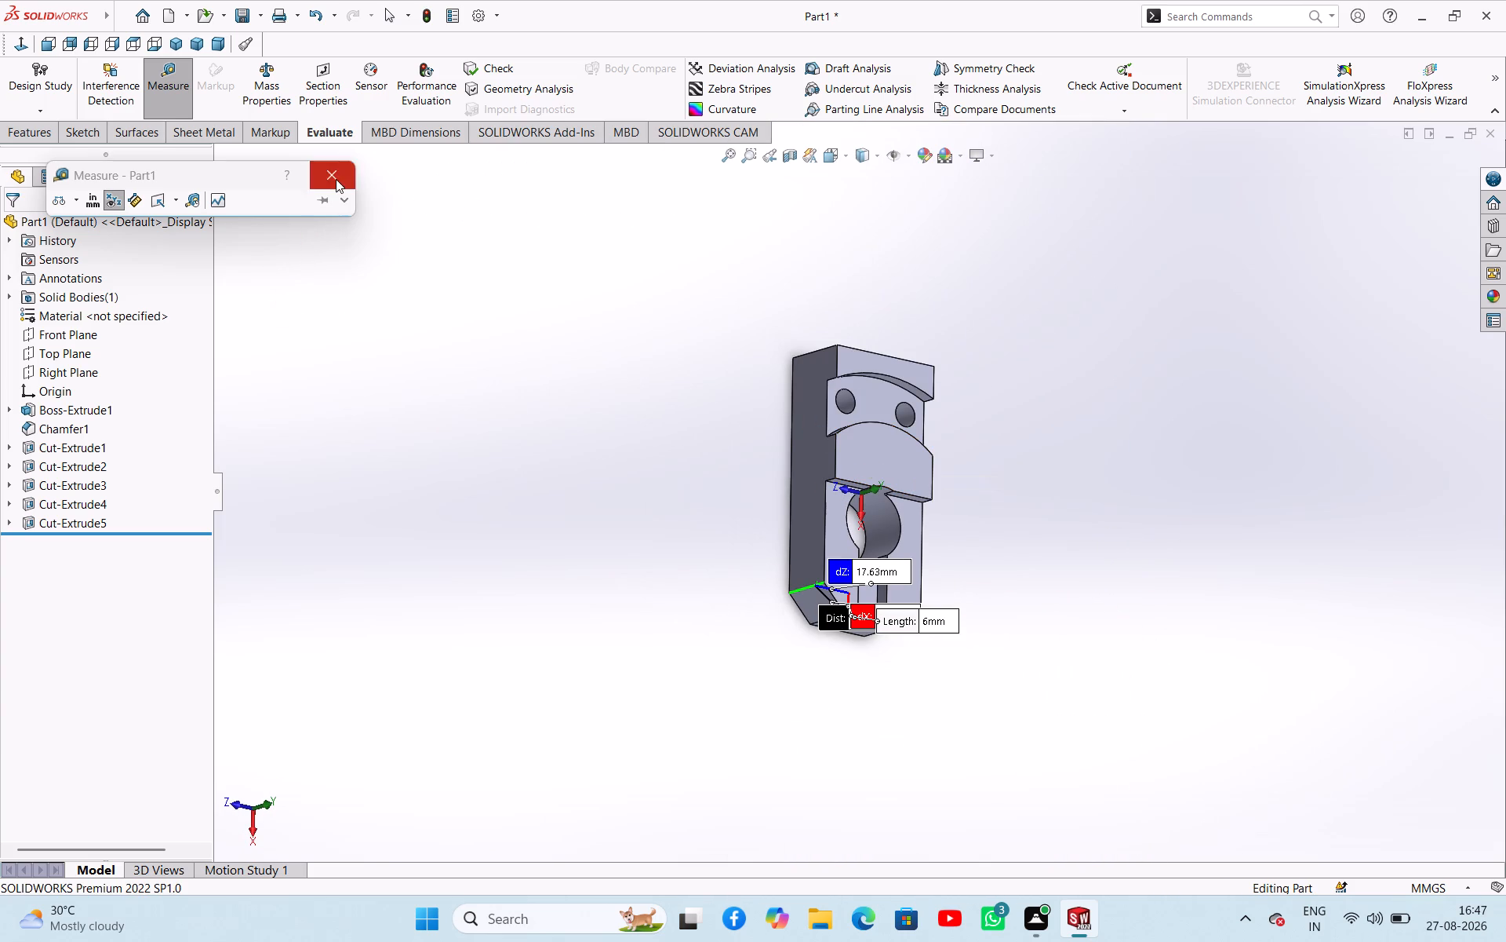
{"action": "left_click", "coordinate": [336, 179]}
Inspect the finished block and check the diameter of the large hole by selecting its cylindrical wall.
{"action": "left_click", "coordinate": [498, 384]}
{"action": "middle_click_drag", "start_coordinate": [765, 485], "coordinate": [644, 368]}
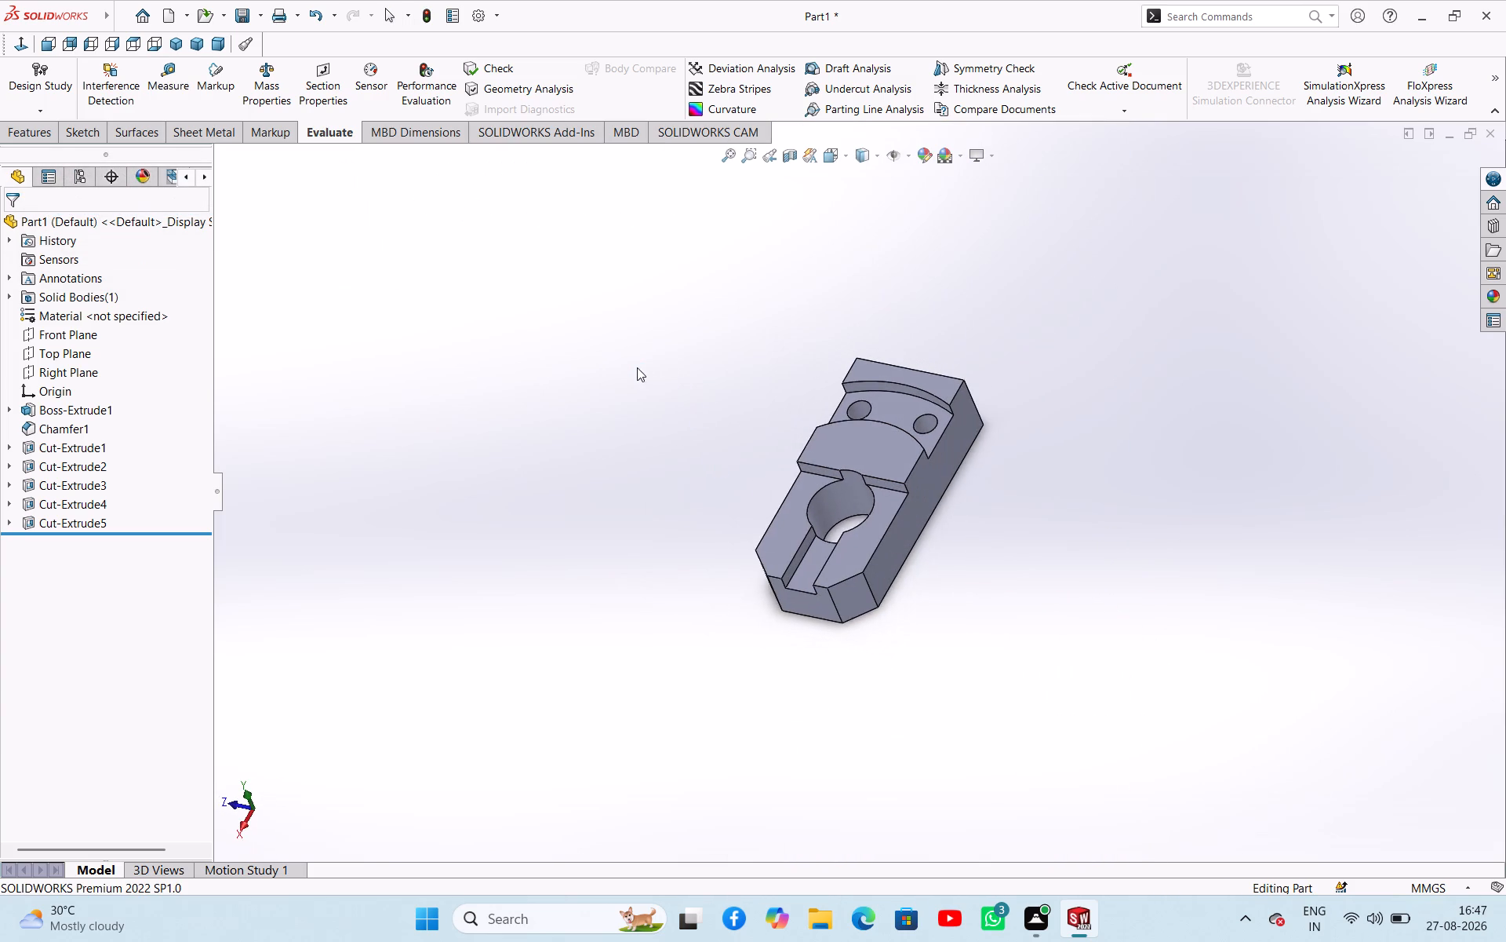
{"action": "scroll", "coordinate": [892, 477], "scroll_direction": "down", "scroll_amount": 2}
{"action": "scroll", "coordinate": [999, 588], "scroll_direction": "up", "scroll_amount": 2}
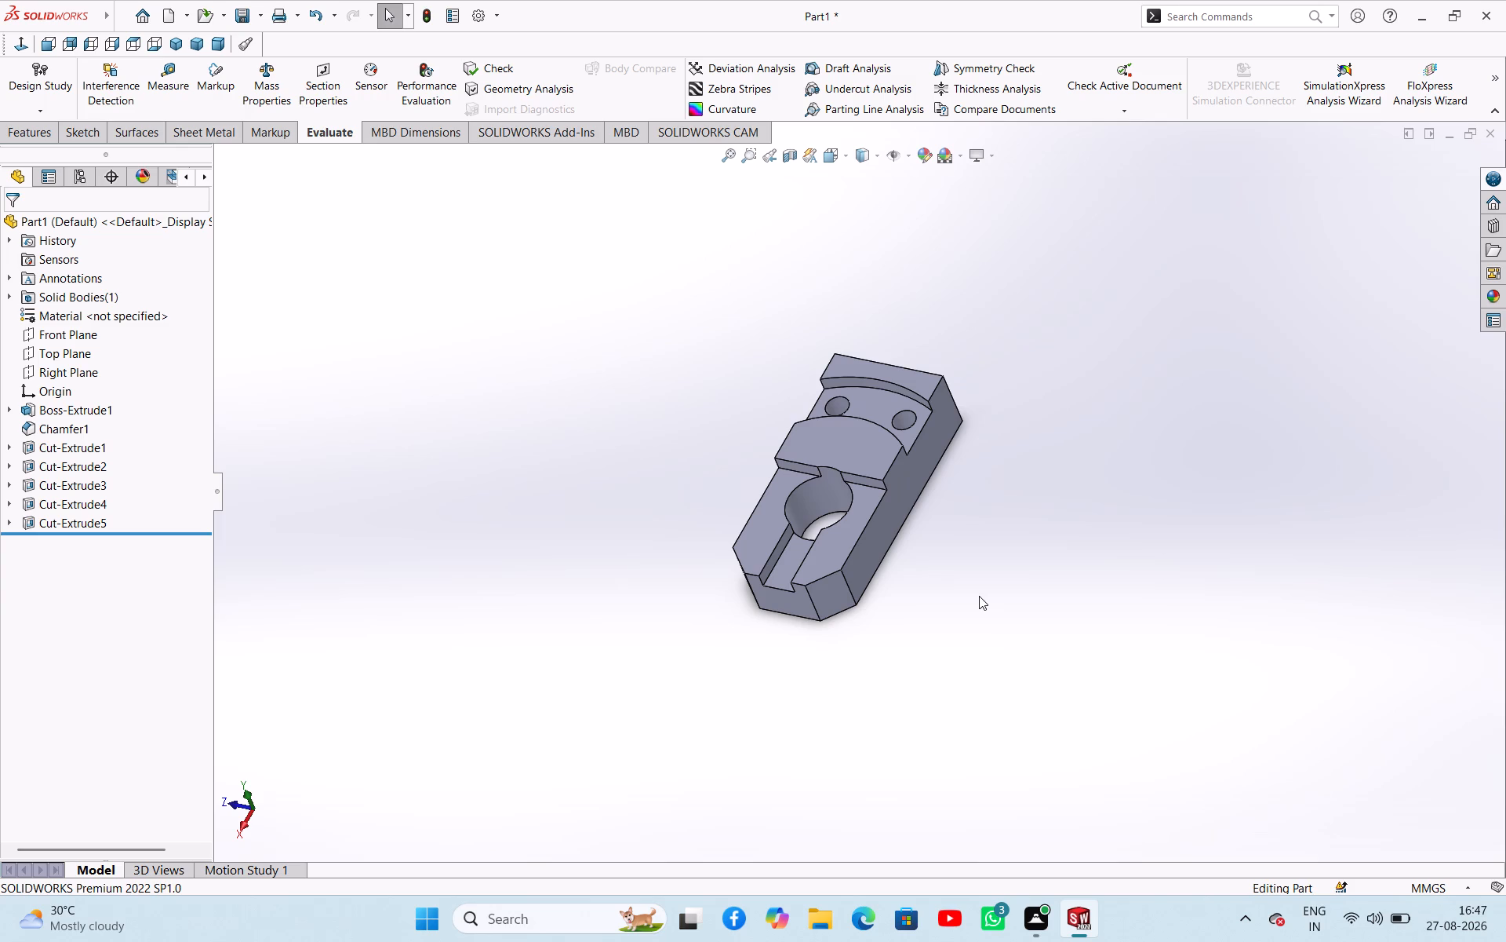
{"action": "scroll", "coordinate": [987, 620], "scroll_direction": "up", "scroll_amount": 2}
{"action": "scroll", "coordinate": [762, 528], "scroll_direction": "down", "scroll_amount": 2}
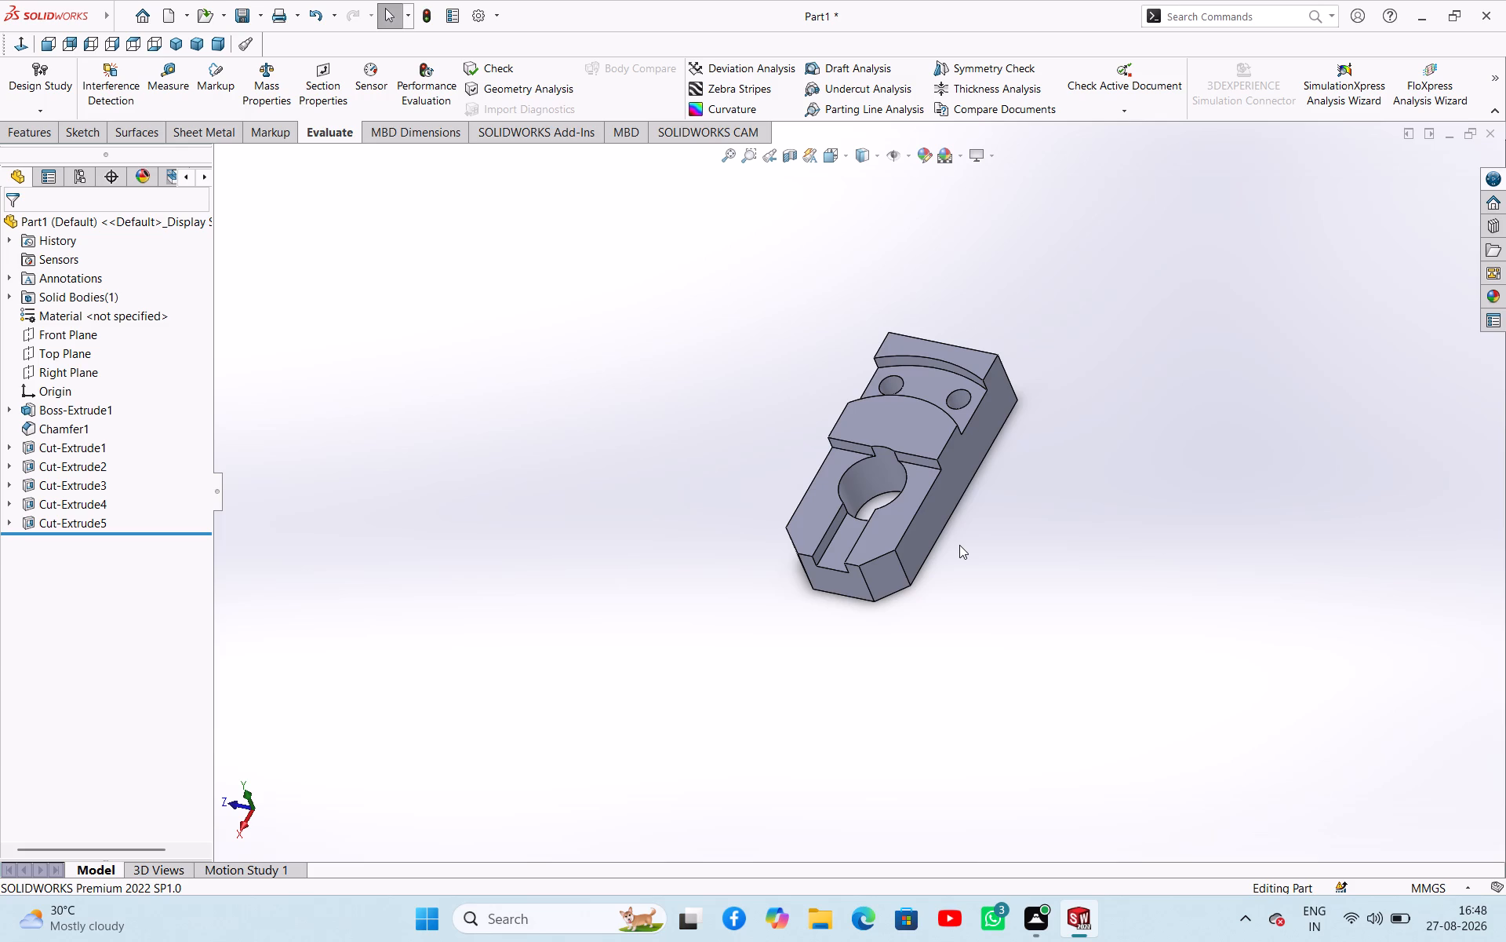
{"action": "scroll", "coordinate": [994, 569], "scroll_direction": "up", "scroll_amount": 4}
{"action": "scroll", "coordinate": [921, 469], "scroll_direction": "down", "scroll_amount": 3}
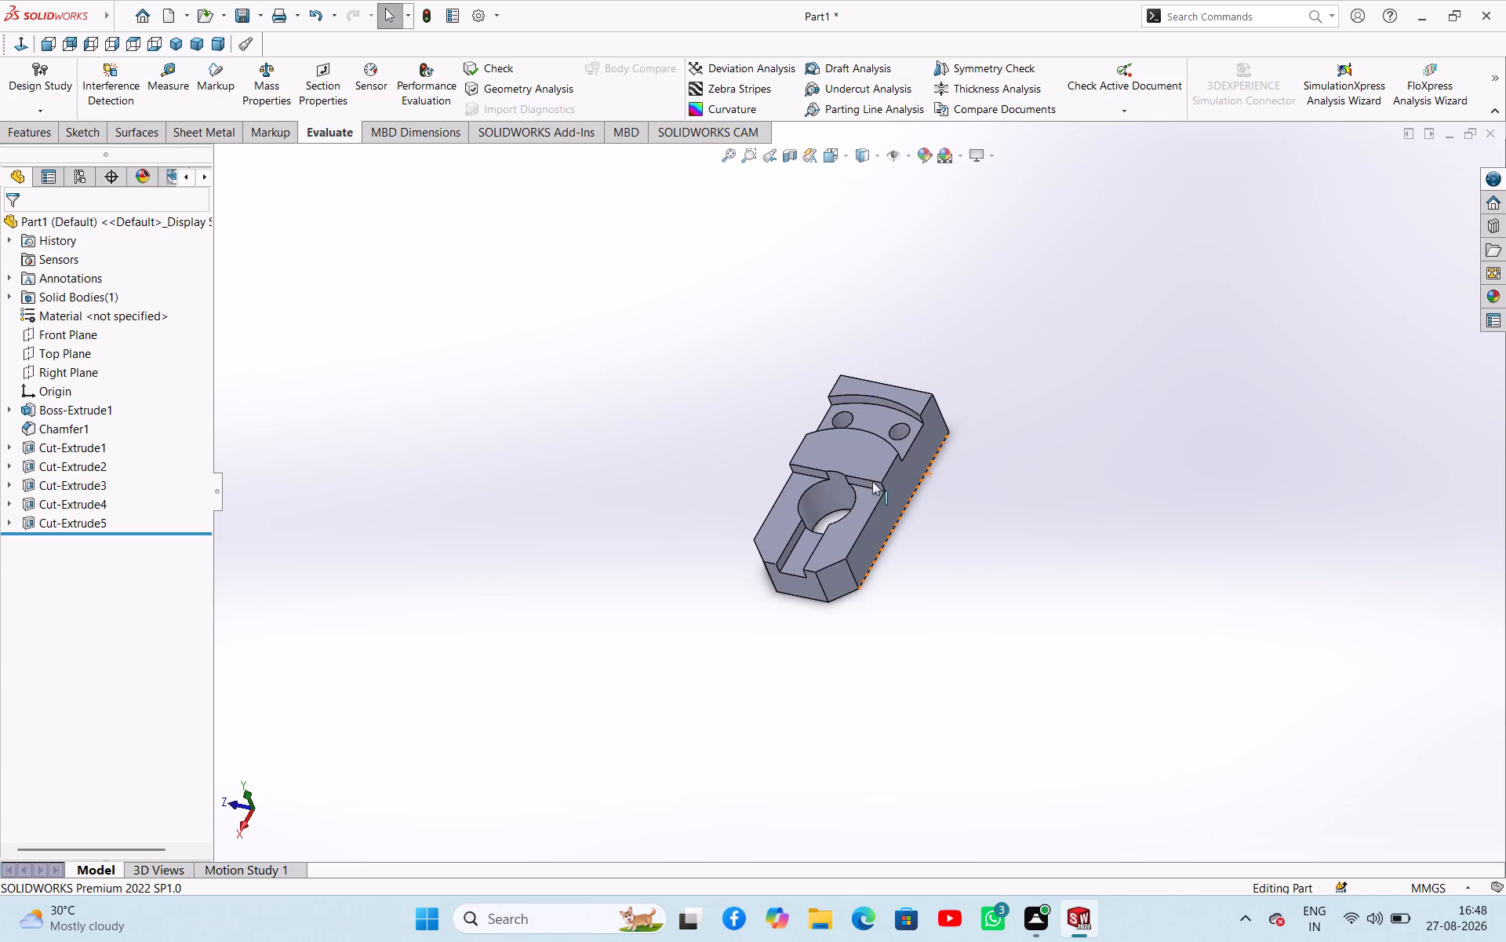
{"action": "left_click", "coordinate": [838, 493]}
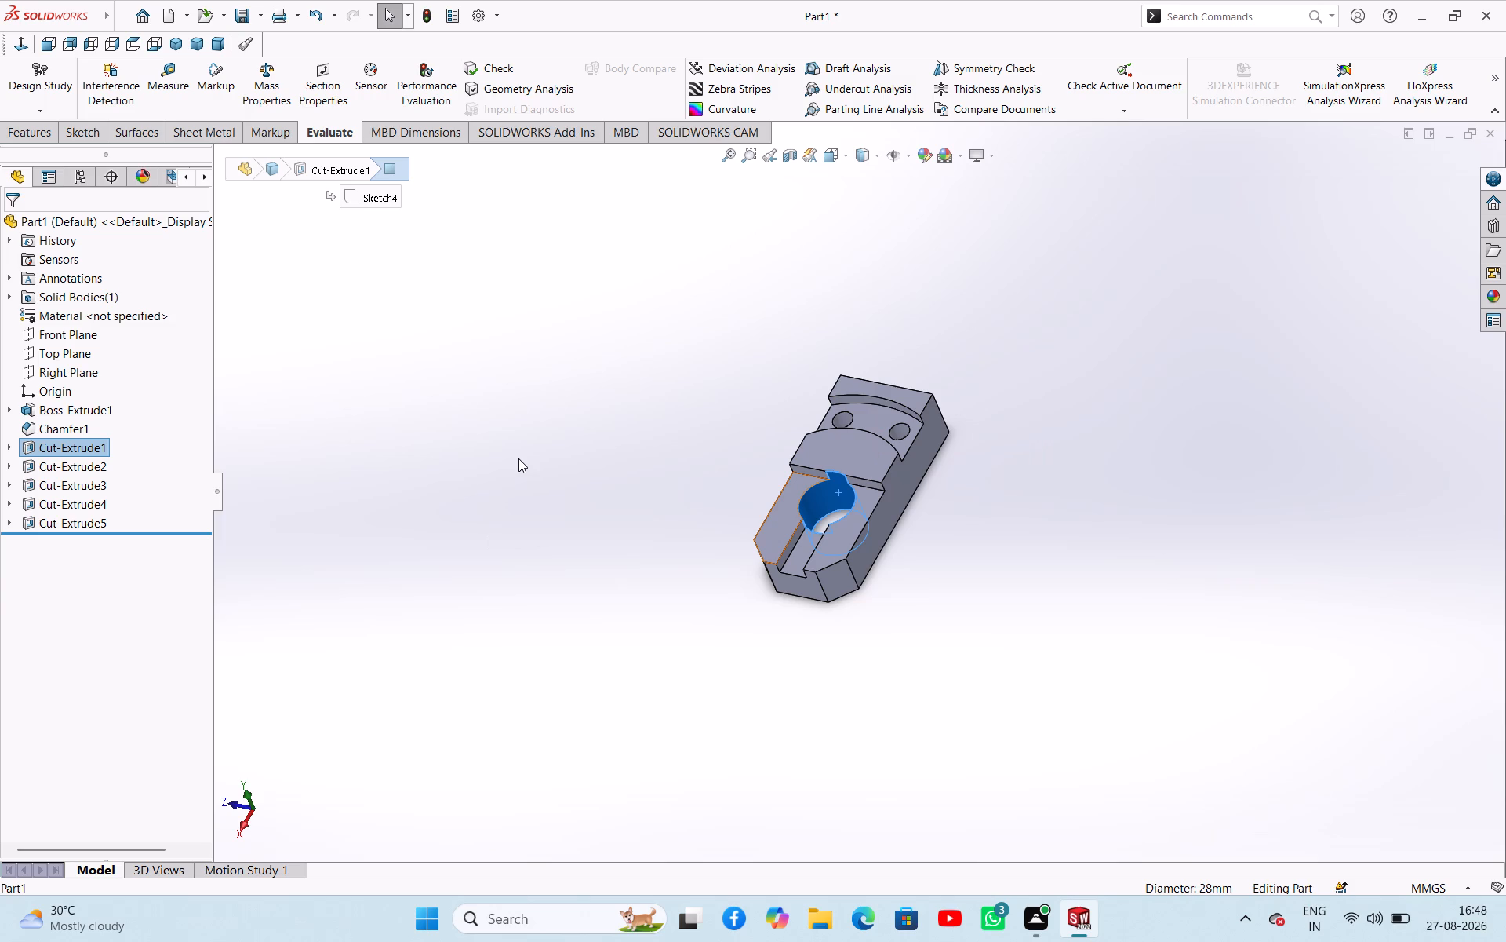
{"action": "left_click", "coordinate": [842, 681]}
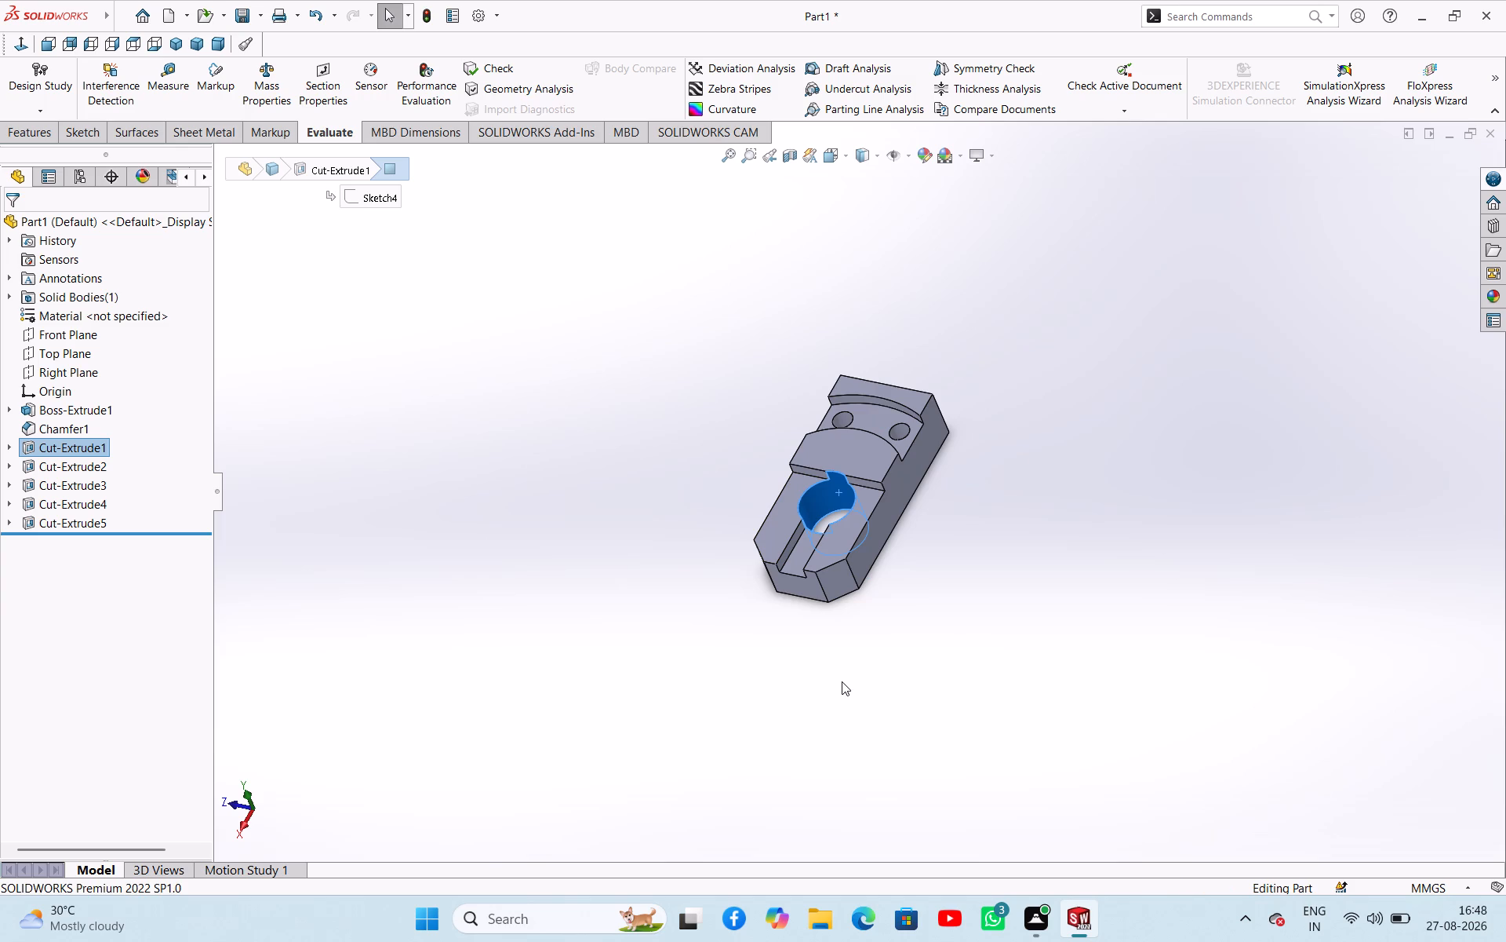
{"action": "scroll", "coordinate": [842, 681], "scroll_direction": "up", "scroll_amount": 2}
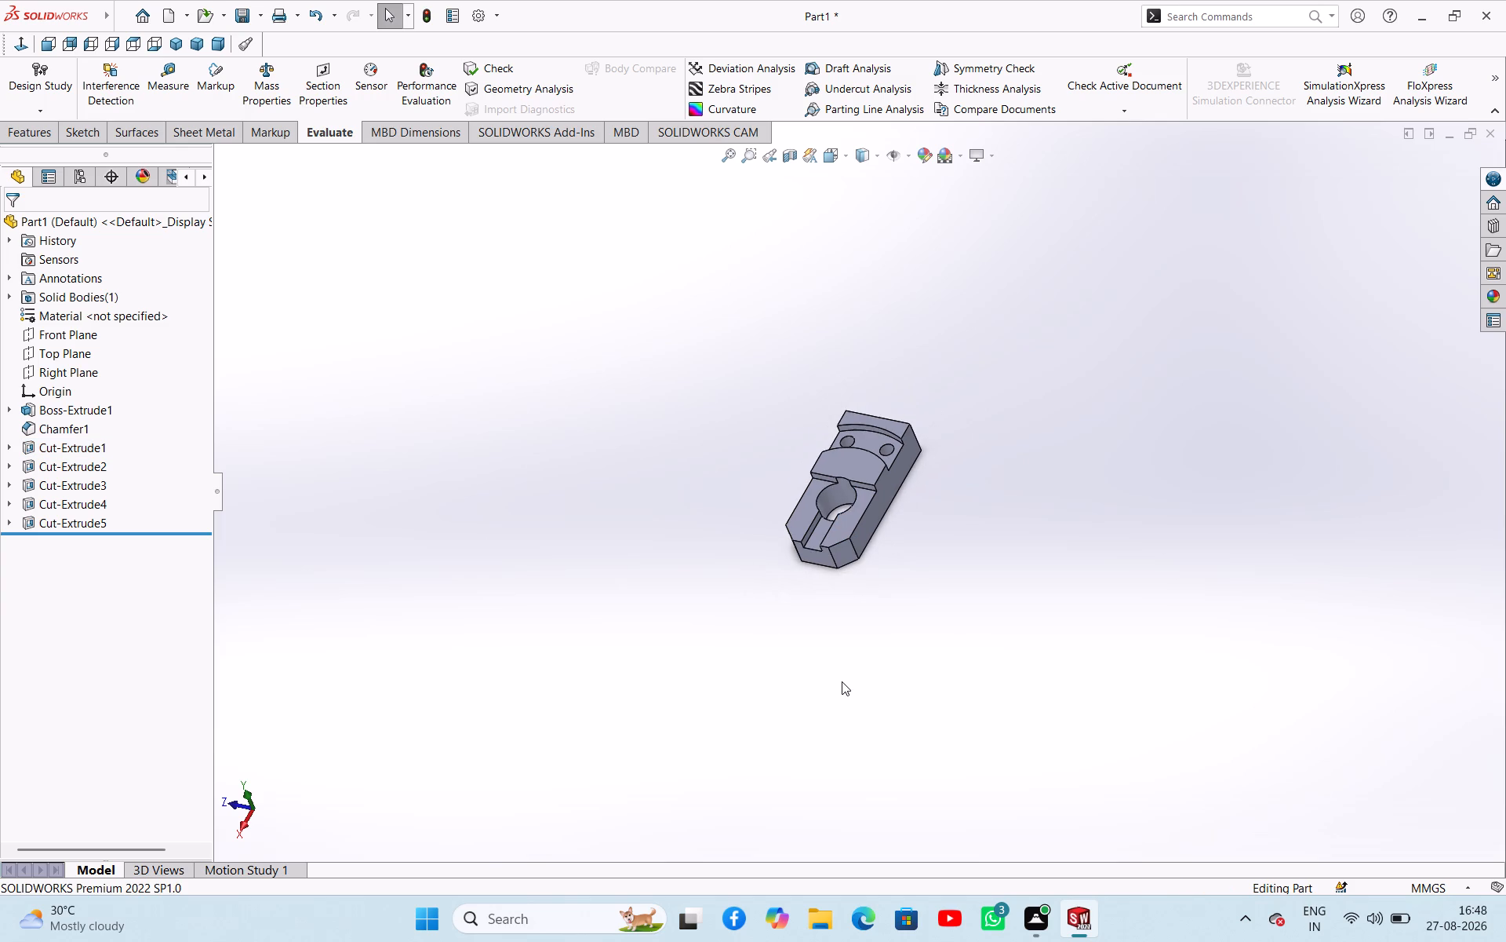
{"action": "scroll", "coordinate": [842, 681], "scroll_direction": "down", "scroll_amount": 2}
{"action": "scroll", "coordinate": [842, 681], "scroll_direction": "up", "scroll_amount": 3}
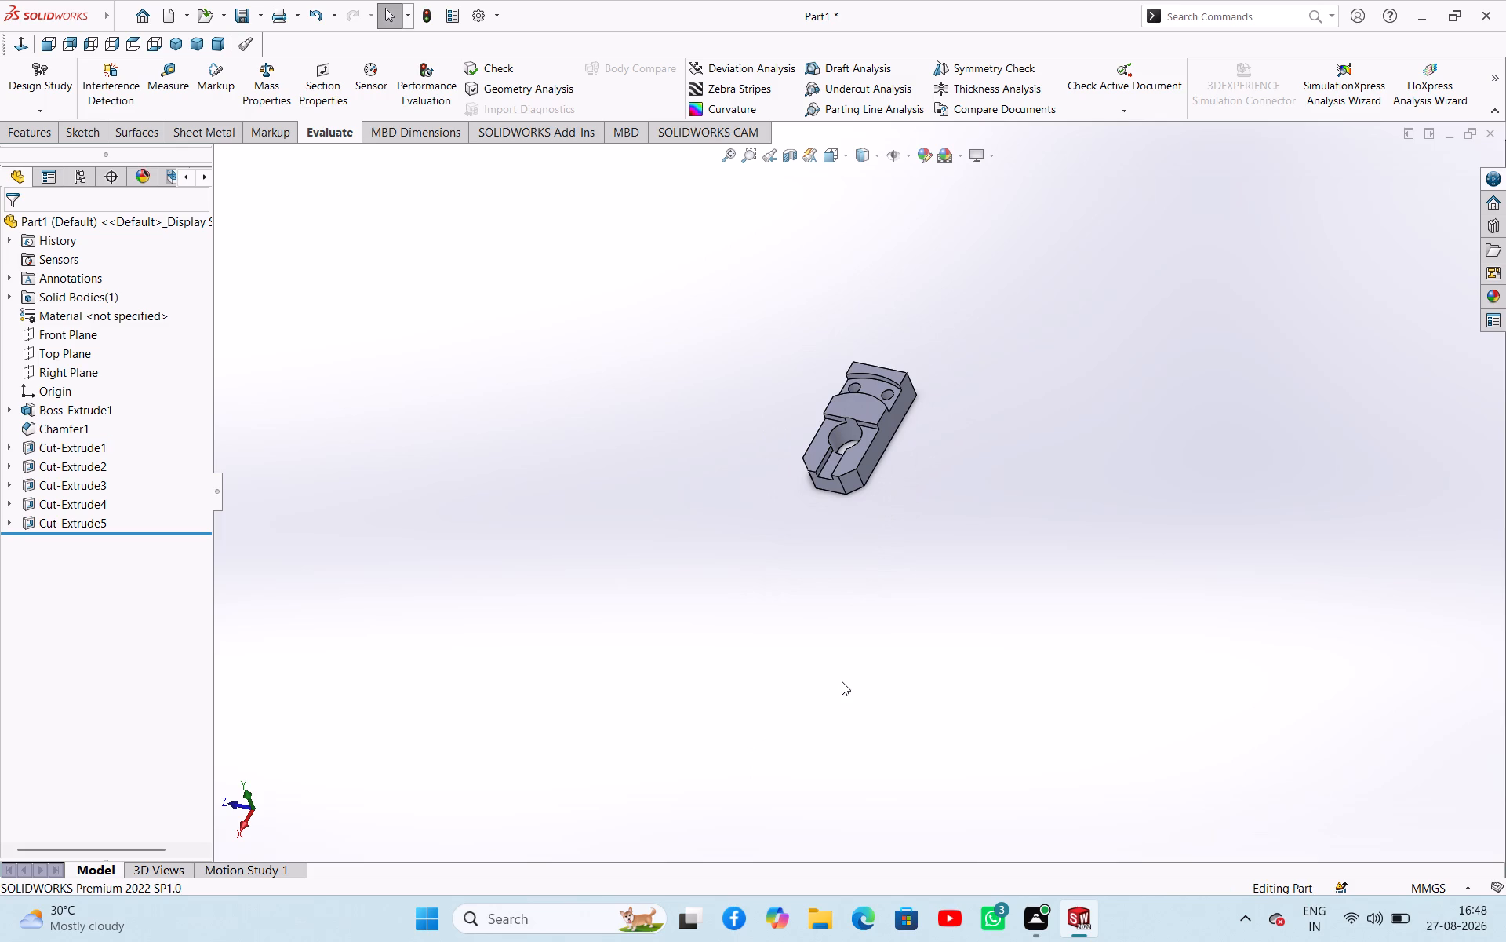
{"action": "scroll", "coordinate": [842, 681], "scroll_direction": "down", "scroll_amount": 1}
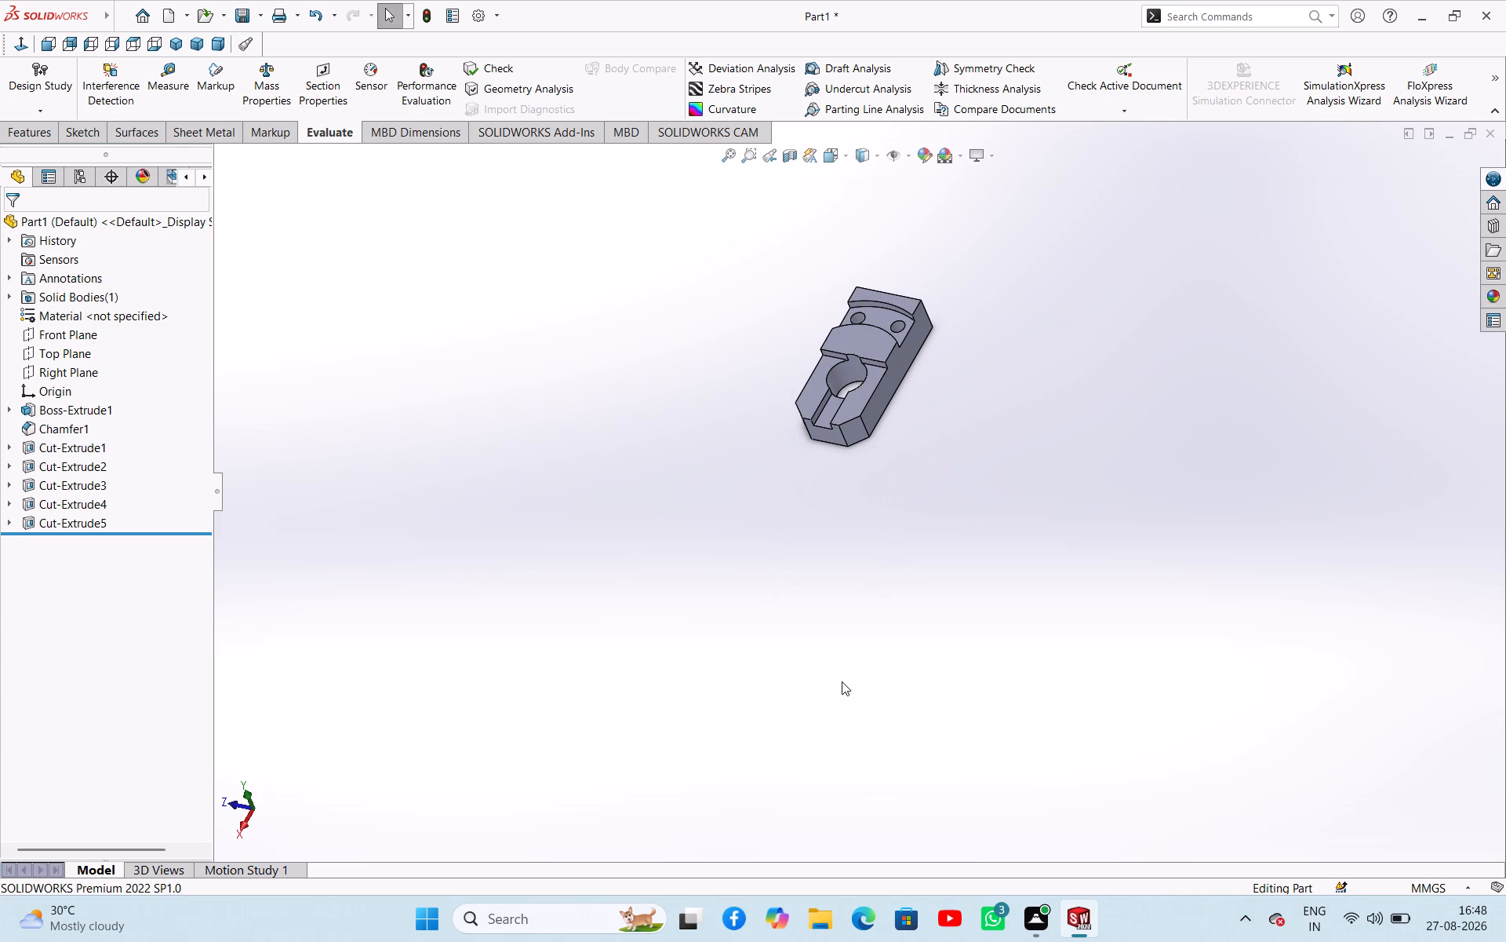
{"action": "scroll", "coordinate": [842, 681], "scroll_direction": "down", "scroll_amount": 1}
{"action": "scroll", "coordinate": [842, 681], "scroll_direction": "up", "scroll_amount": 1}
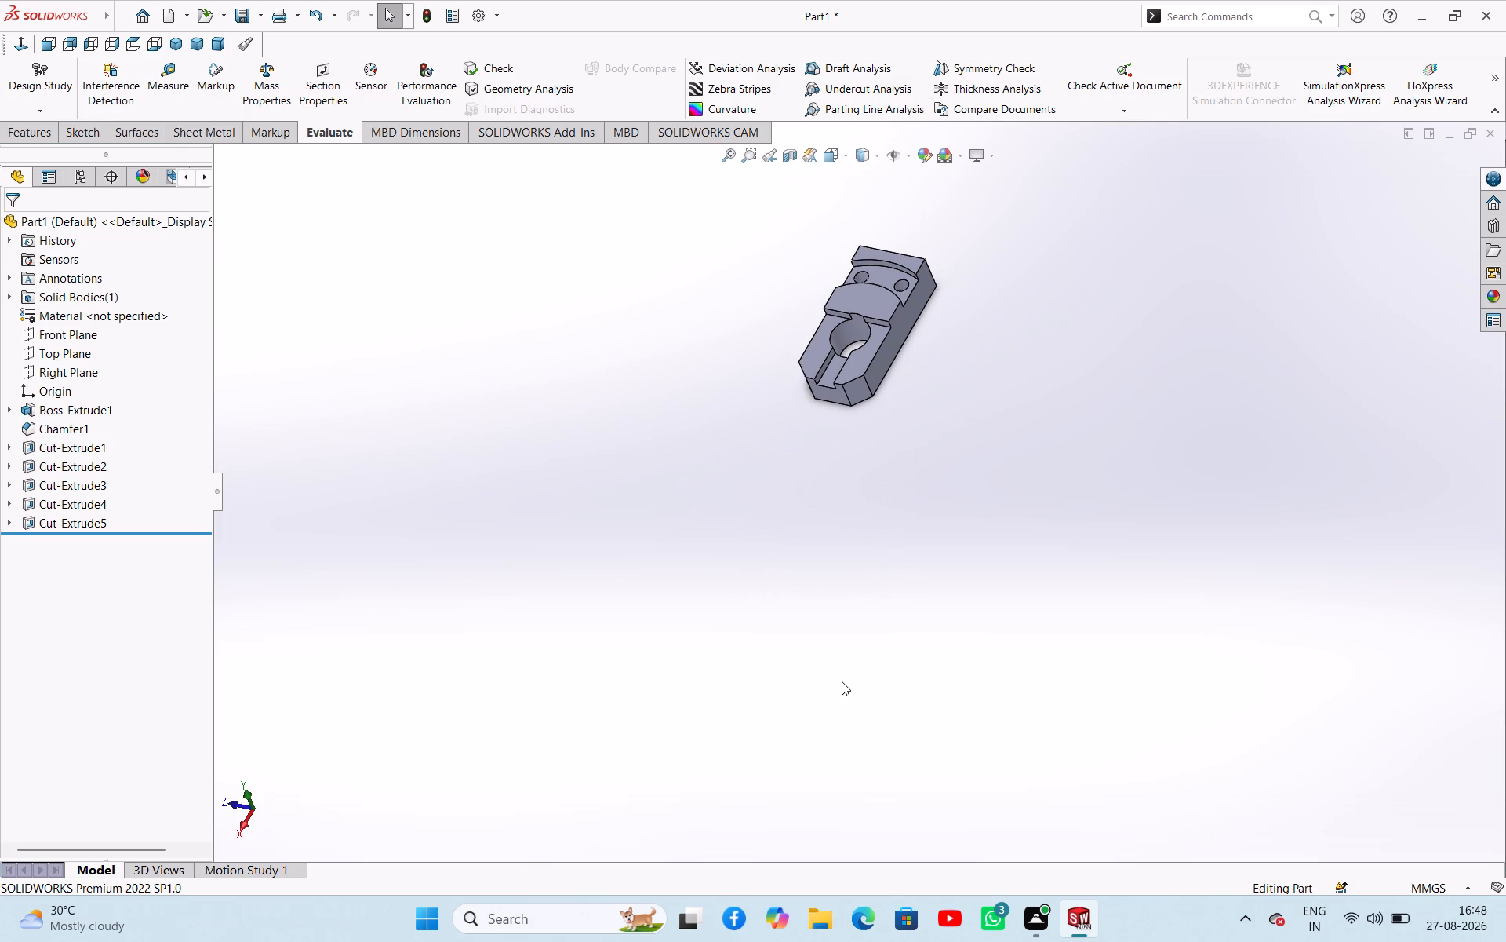
Examine the finished block's grooved and stepped top and both long side faces from several oblique angles.
{"action": "scroll", "coordinate": [842, 681], "scroll_direction": "down", "scroll_amount": 1}
{"action": "scroll", "coordinate": [842, 681], "scroll_direction": "up", "scroll_amount": 3}
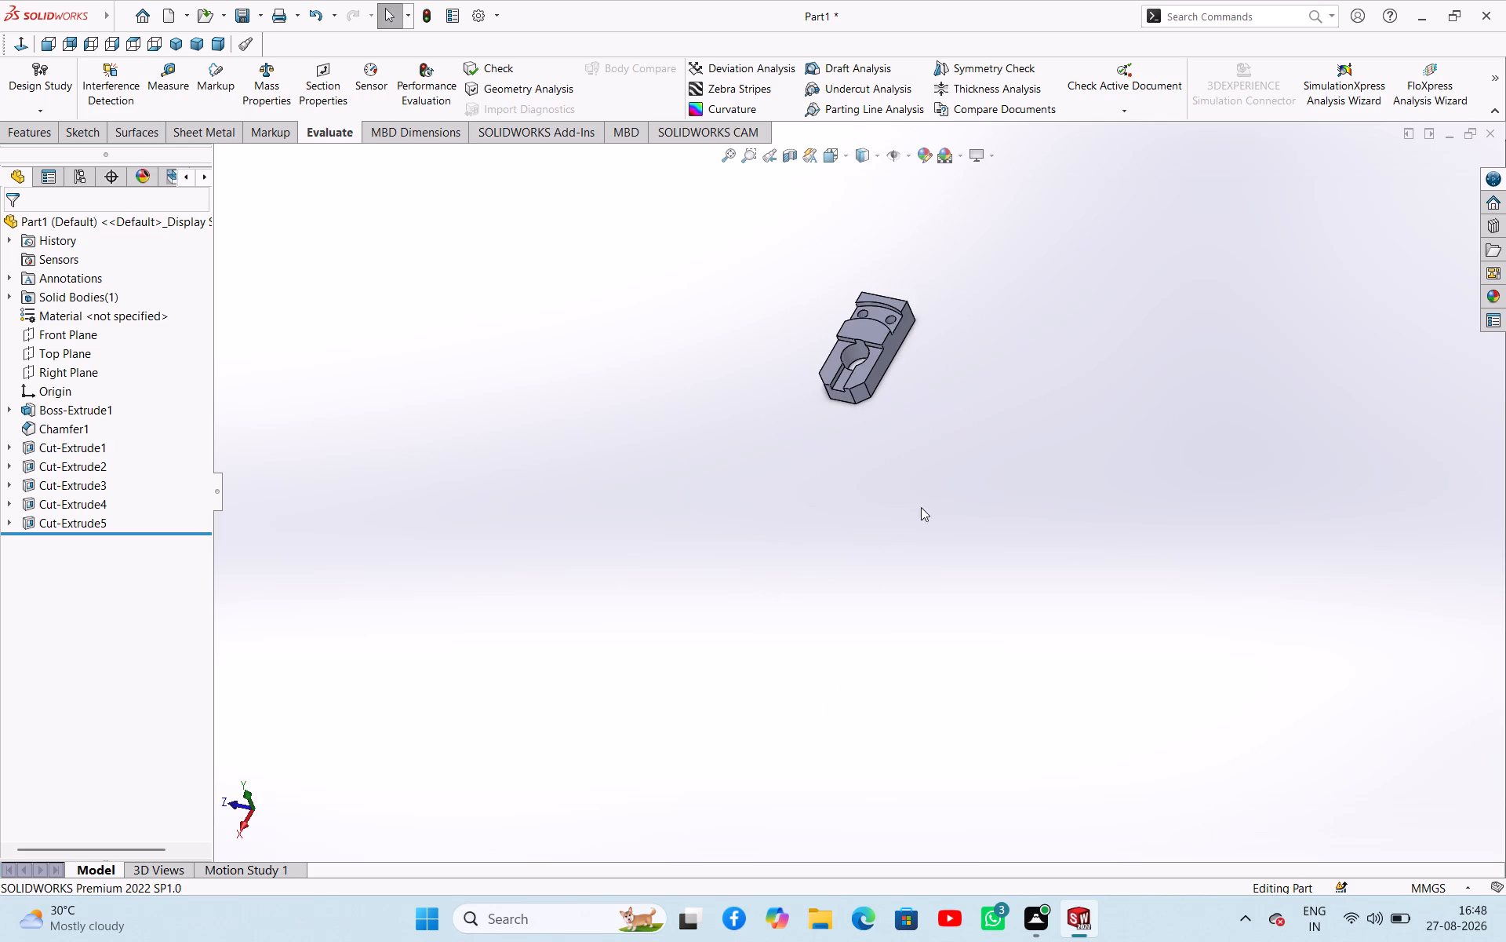
{"action": "scroll", "coordinate": [788, 247], "scroll_direction": "up", "scroll_amount": 1}
{"action": "scroll", "coordinate": [855, 304], "scroll_direction": "down", "scroll_amount": 2}
{"action": "scroll", "coordinate": [889, 407], "scroll_direction": "down", "scroll_amount": 2}
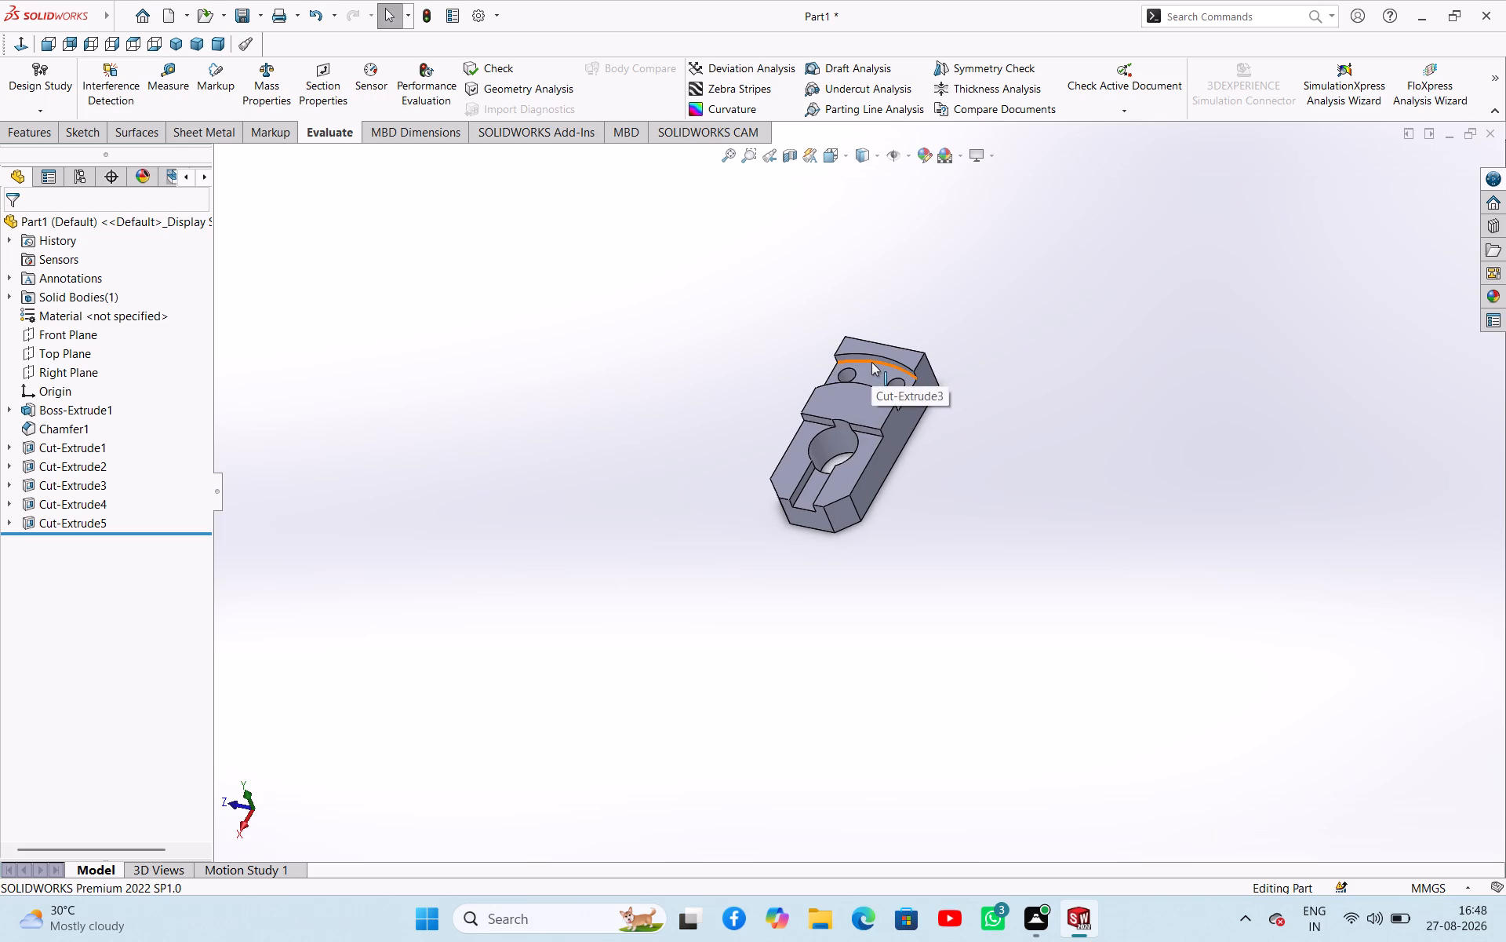
{"action": "scroll", "coordinate": [871, 362], "scroll_direction": "down", "scroll_amount": 4}
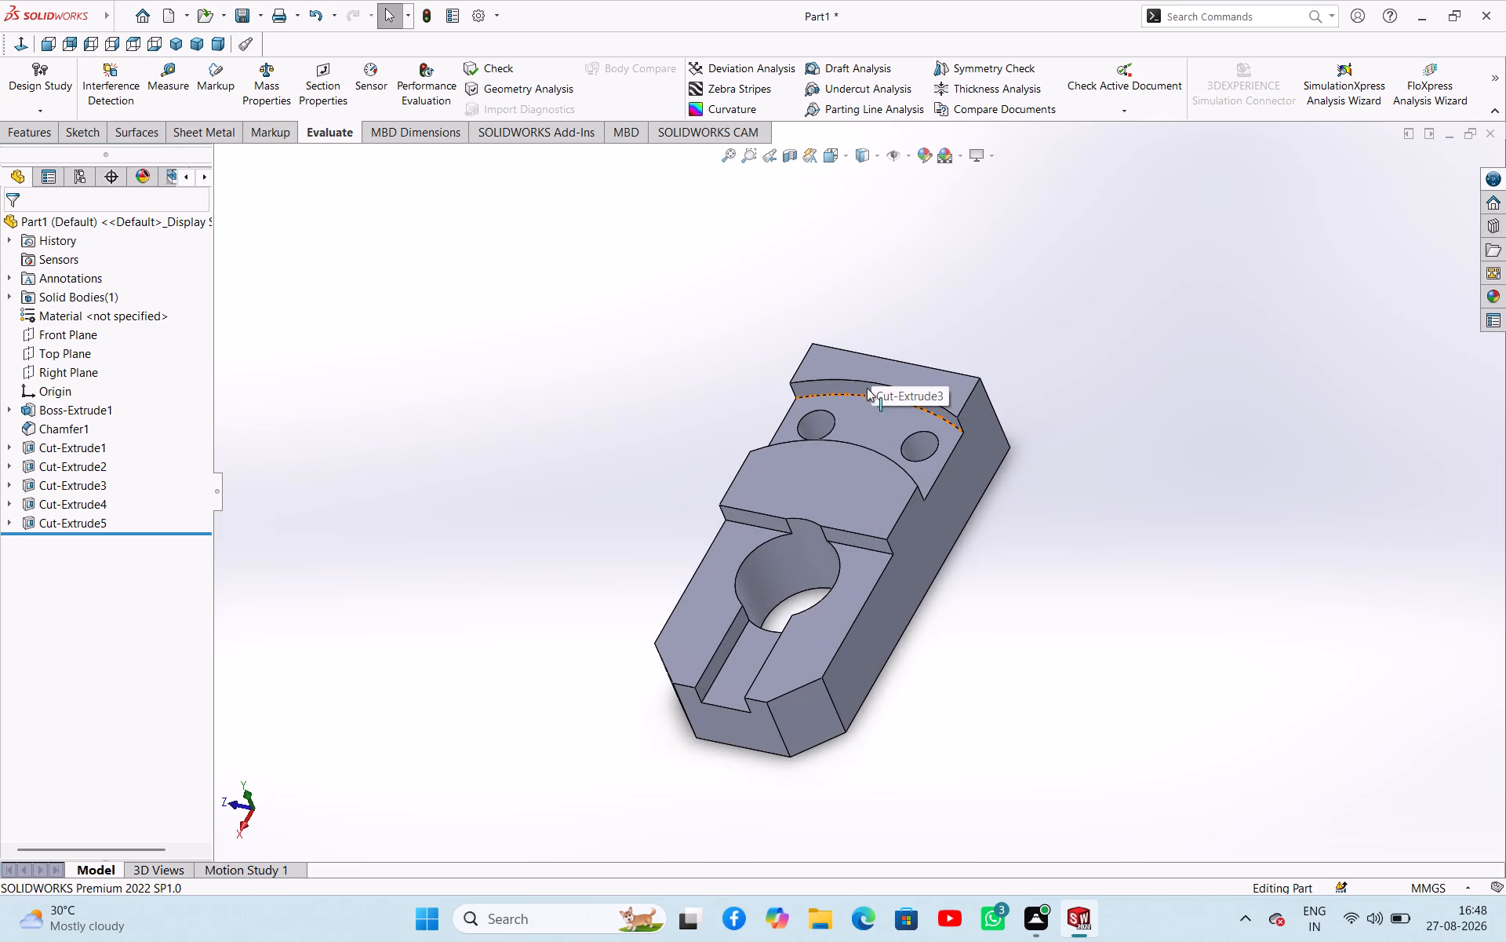
{"action": "scroll", "coordinate": [814, 557], "scroll_direction": "down", "scroll_amount": 2}
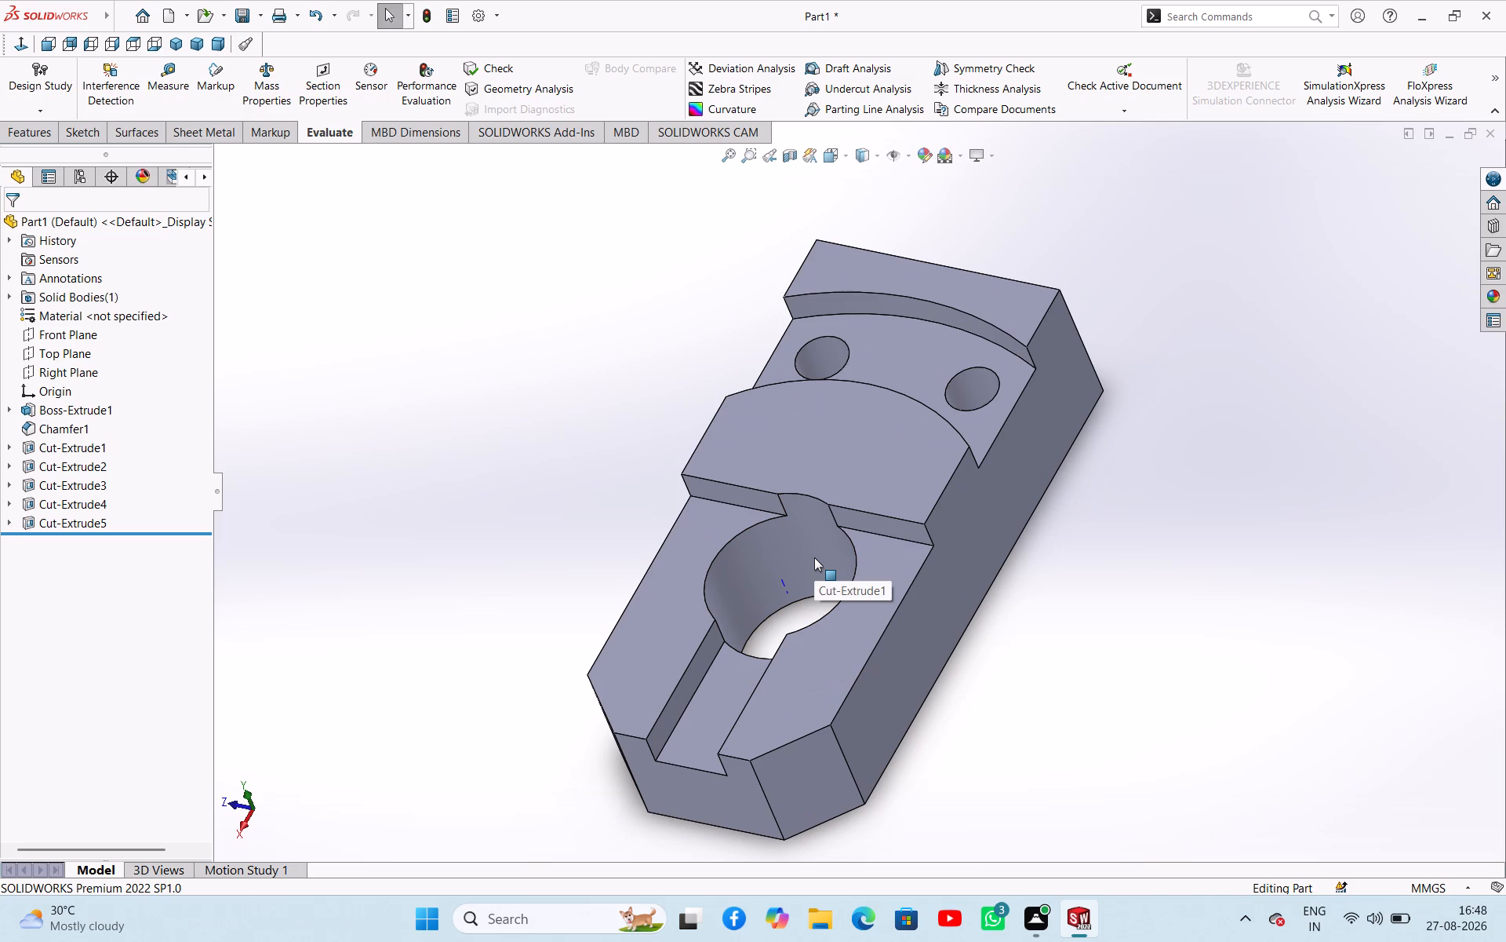
{"action": "scroll", "coordinate": [814, 557], "scroll_direction": "up", "scroll_amount": 1}
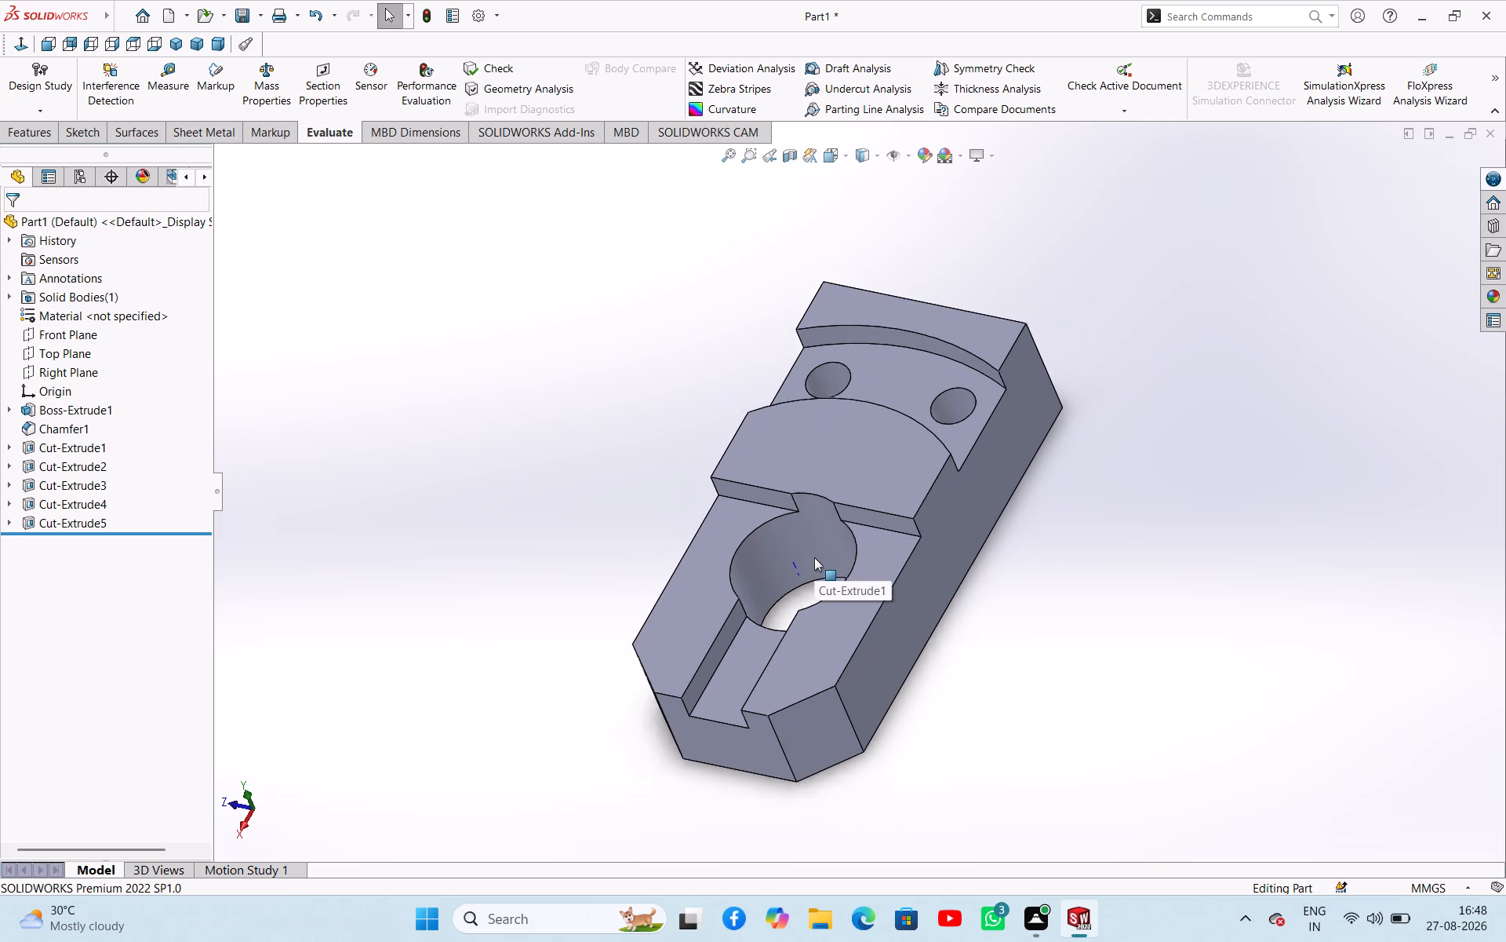
{"action": "scroll", "coordinate": [814, 557], "scroll_direction": "up", "scroll_amount": 1}
{"action": "left_click", "coordinate": [814, 557]}
{"action": "left_click", "coordinate": [671, 528]}
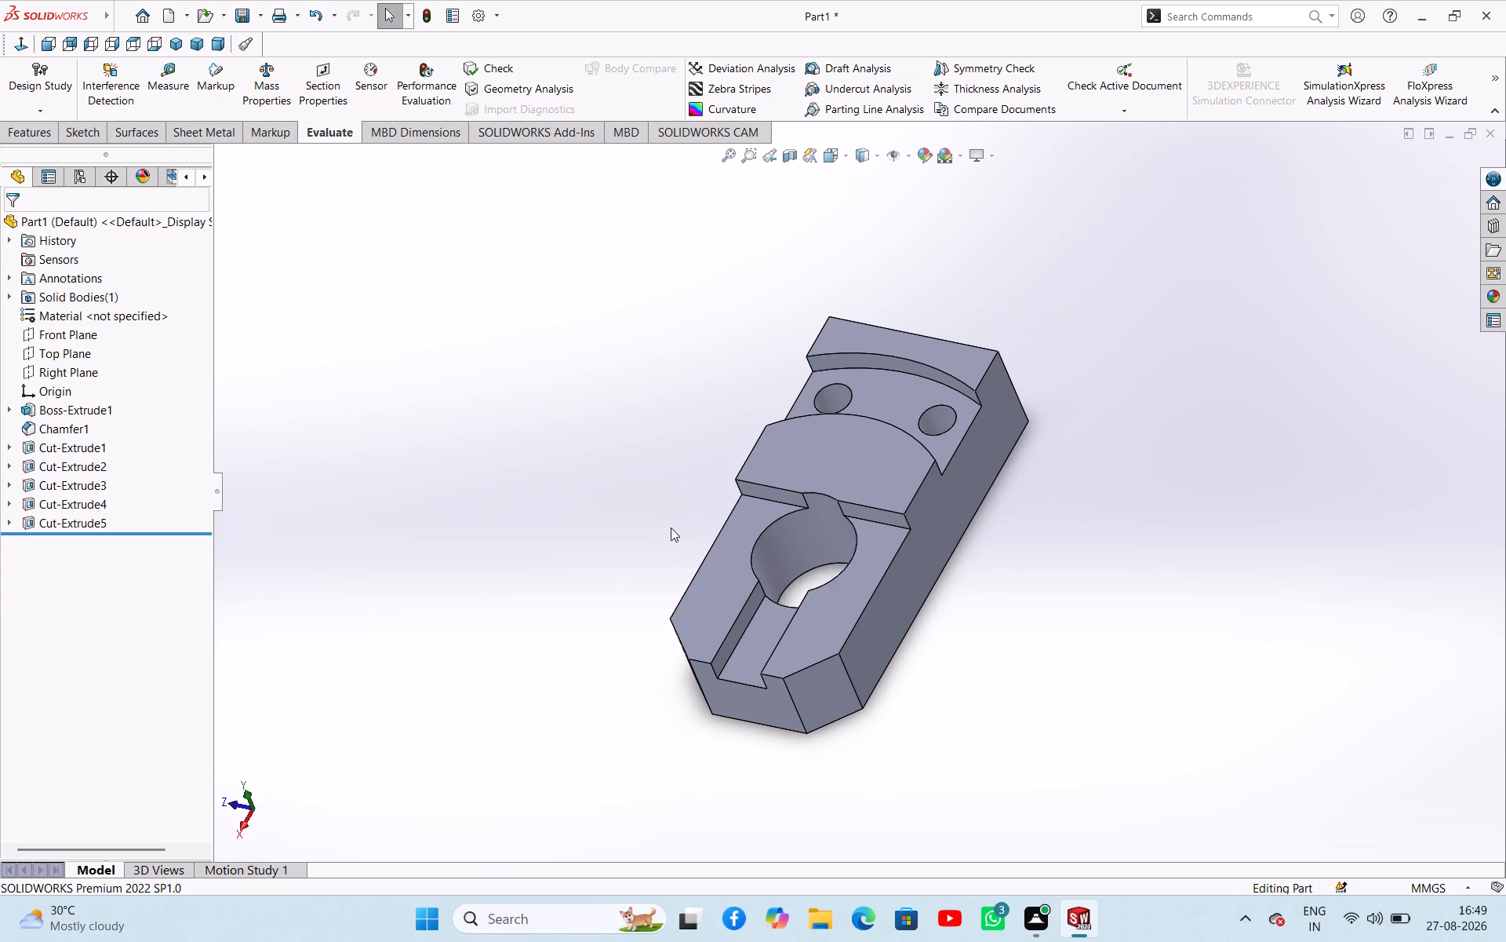
{"action": "middle_click_drag", "start_coordinate": [671, 528], "coordinate": [827, 608]}
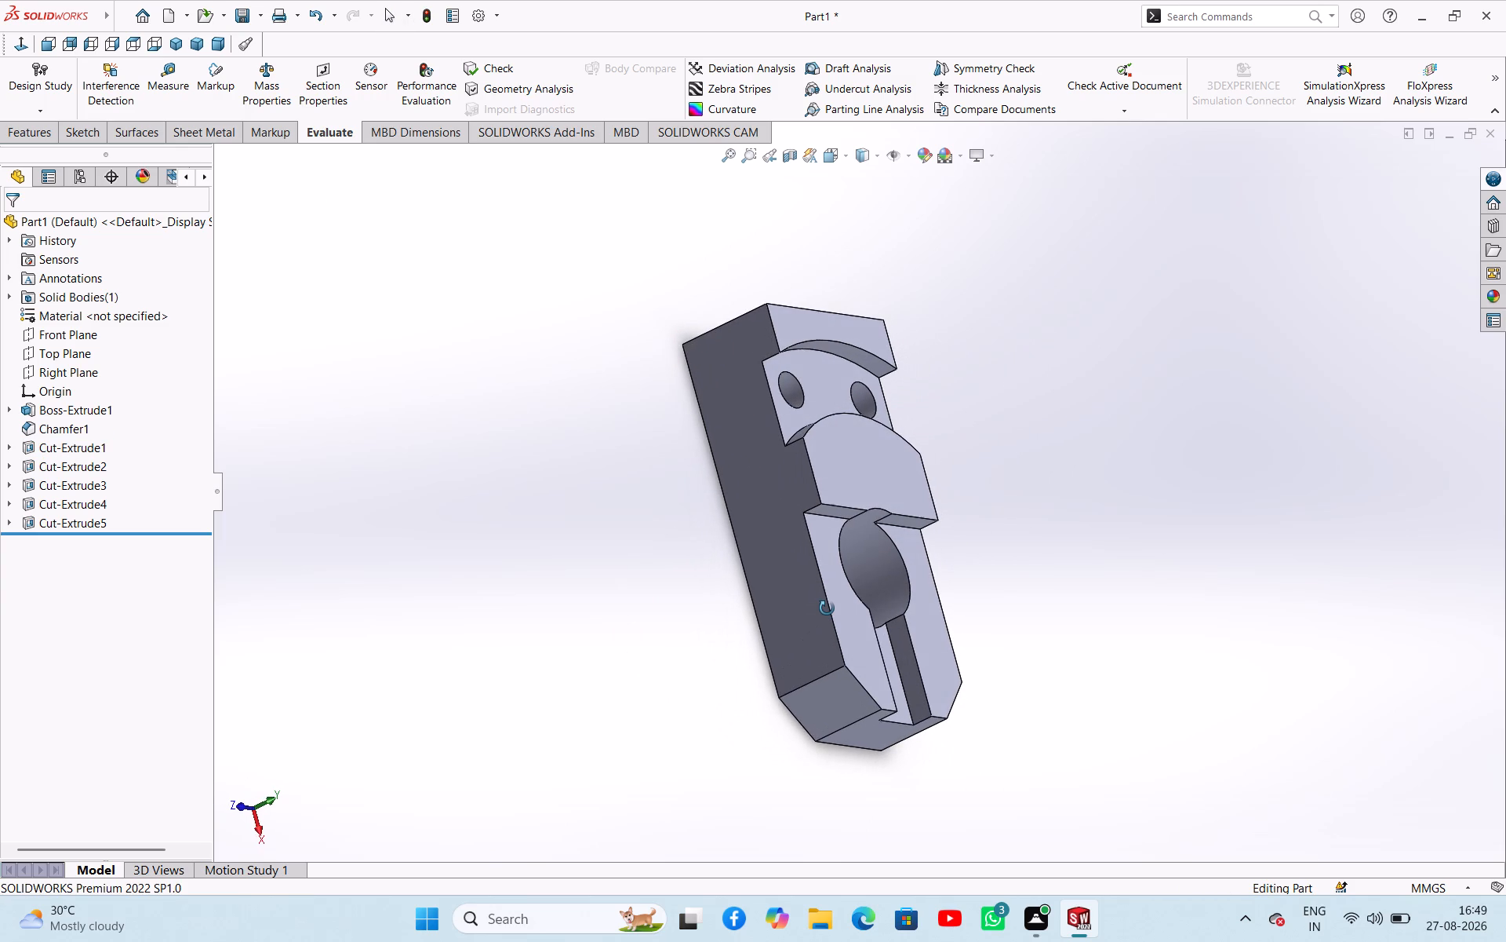
{"action": "middle_click_drag", "start_coordinate": [827, 608], "coordinate": [826, 608]}
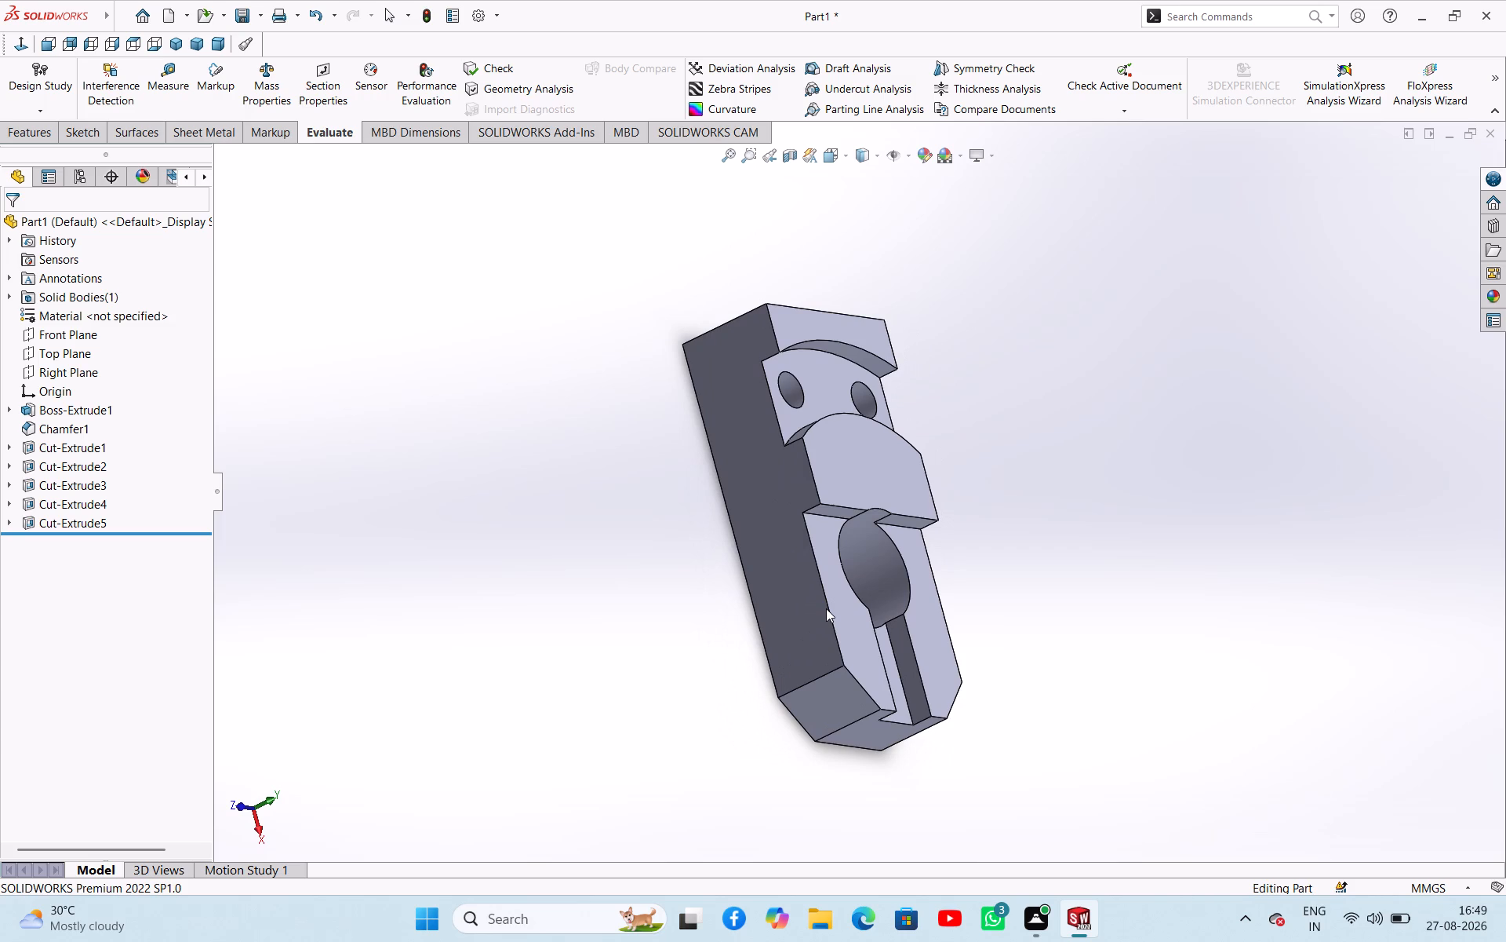
{"action": "scroll", "coordinate": [826, 608], "scroll_direction": "up", "scroll_amount": 2}
{"action": "left_click", "coordinate": [811, 502]}
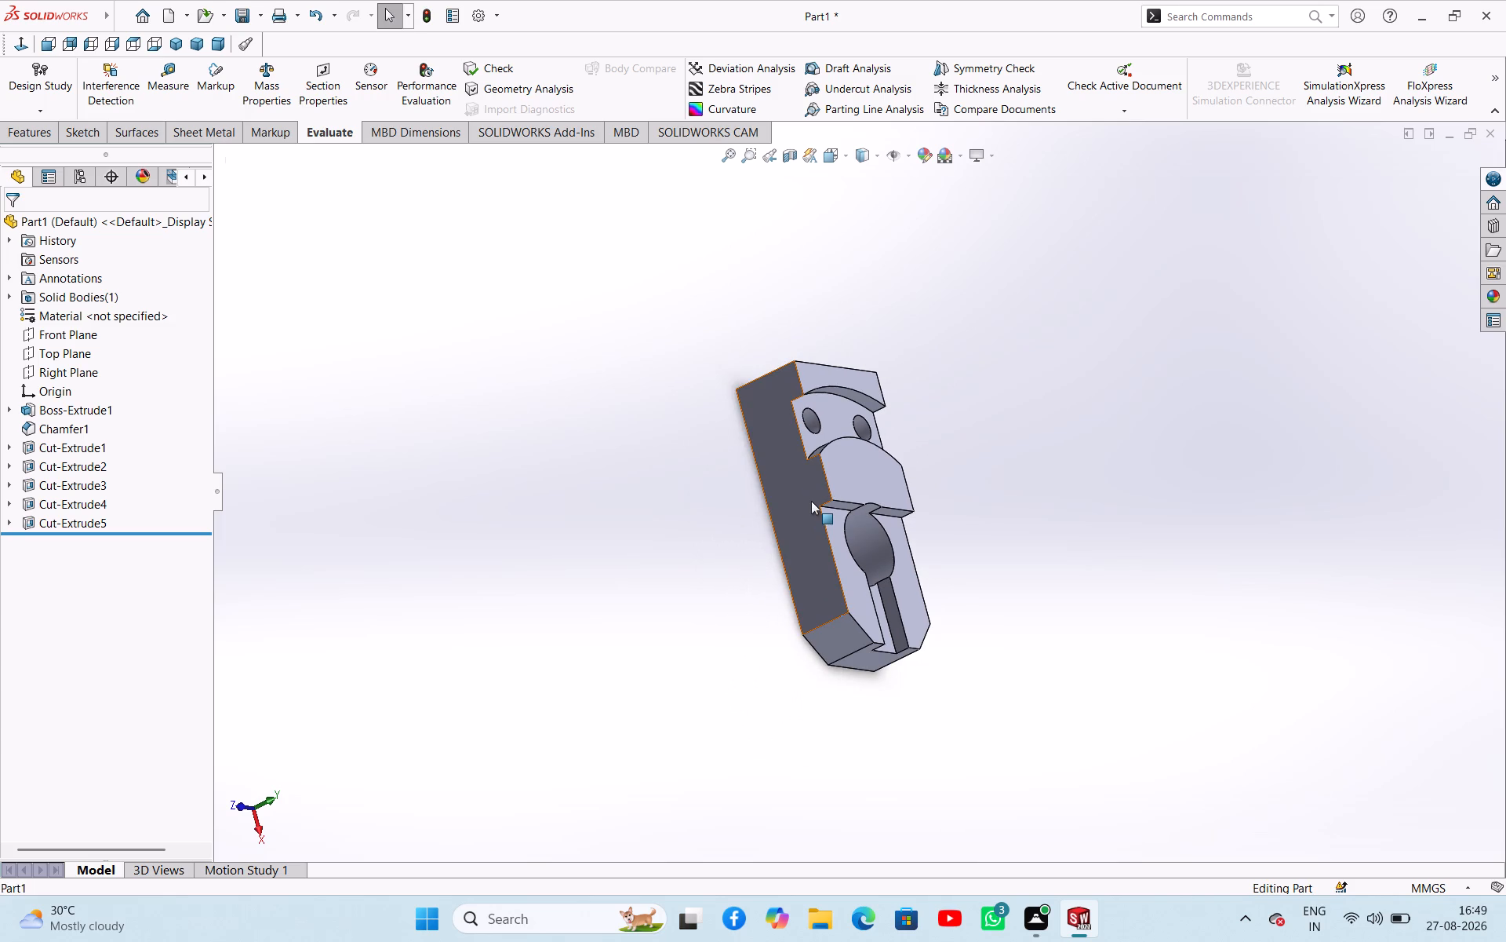
{"action": "left_click", "coordinate": [1061, 583]}
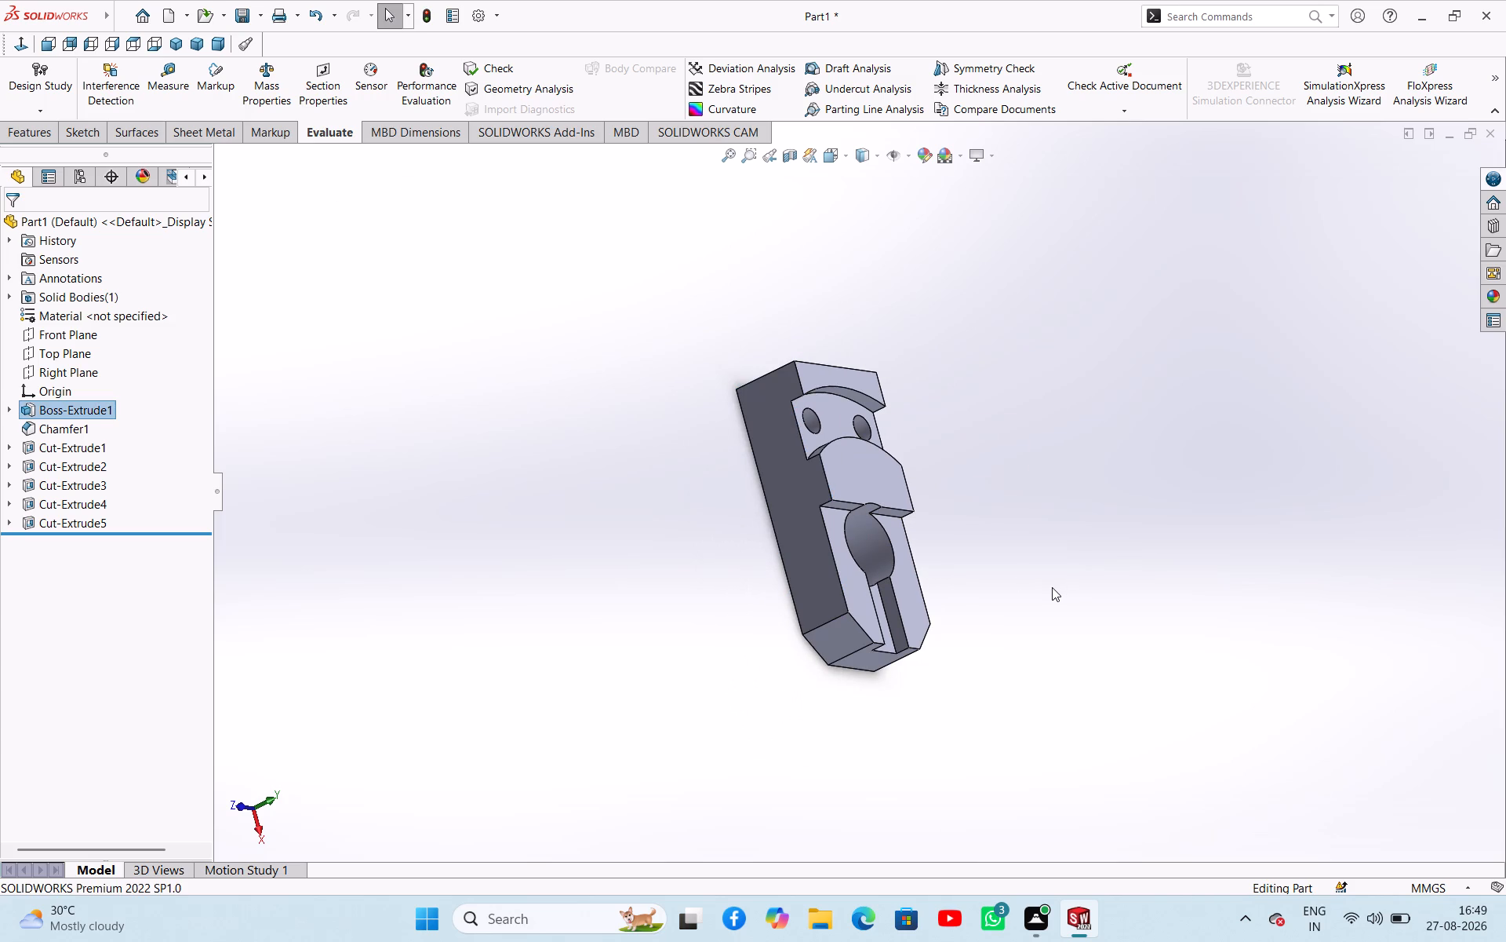
{"action": "middle_click_drag", "start_coordinate": [1052, 587], "coordinate": [802, 640]}
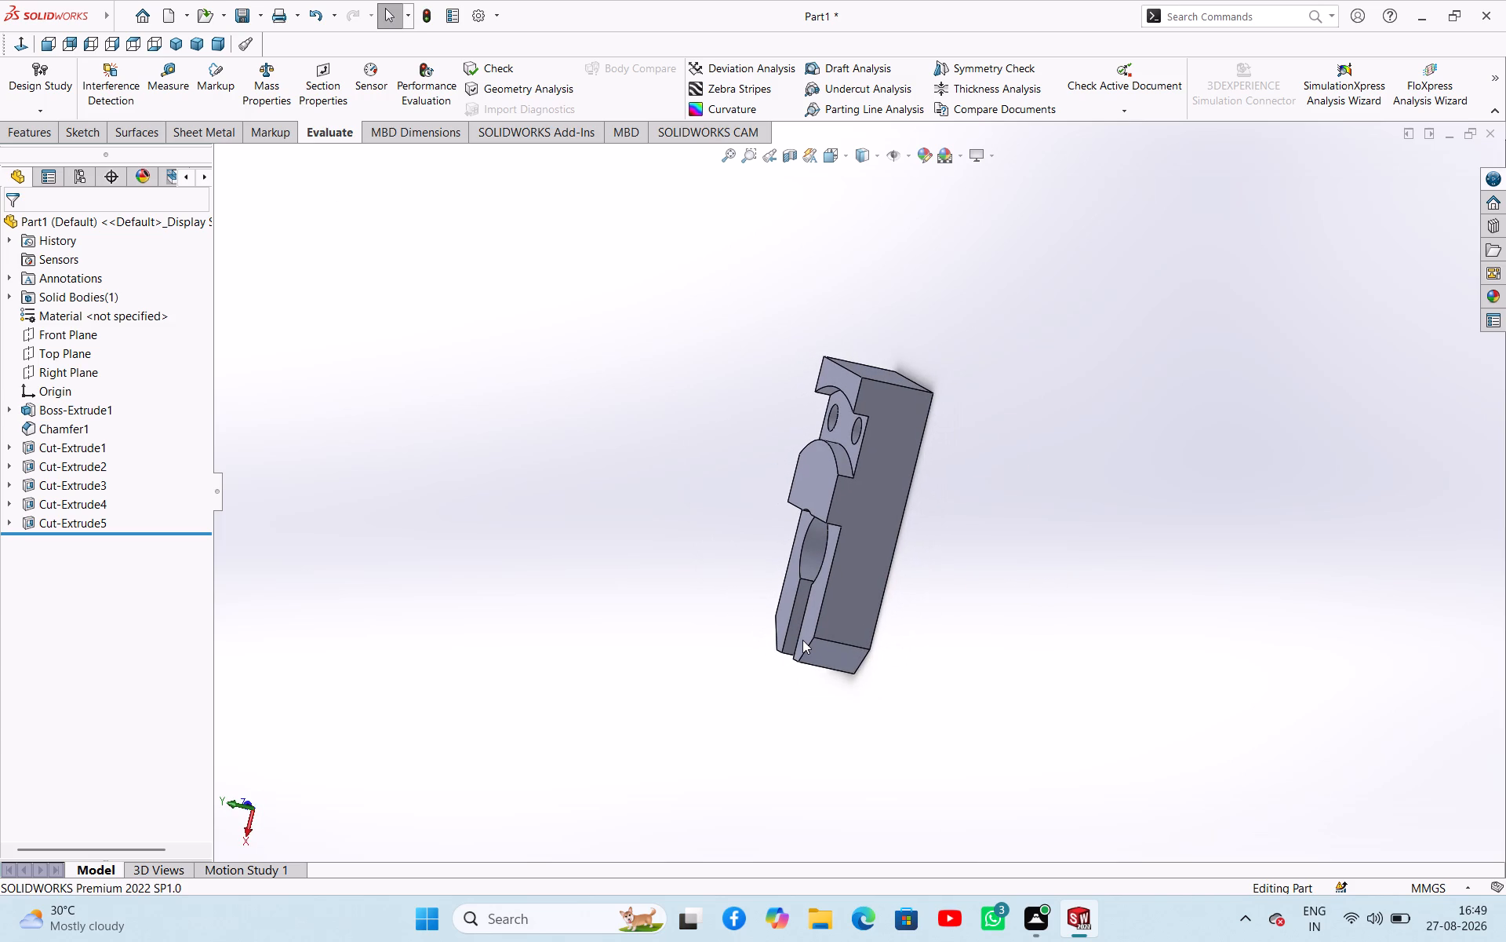
{"action": "scroll", "coordinate": [743, 538], "scroll_direction": "up", "scroll_amount": 1}
{"action": "scroll", "coordinate": [807, 528], "scroll_direction": "down", "scroll_amount": 2}
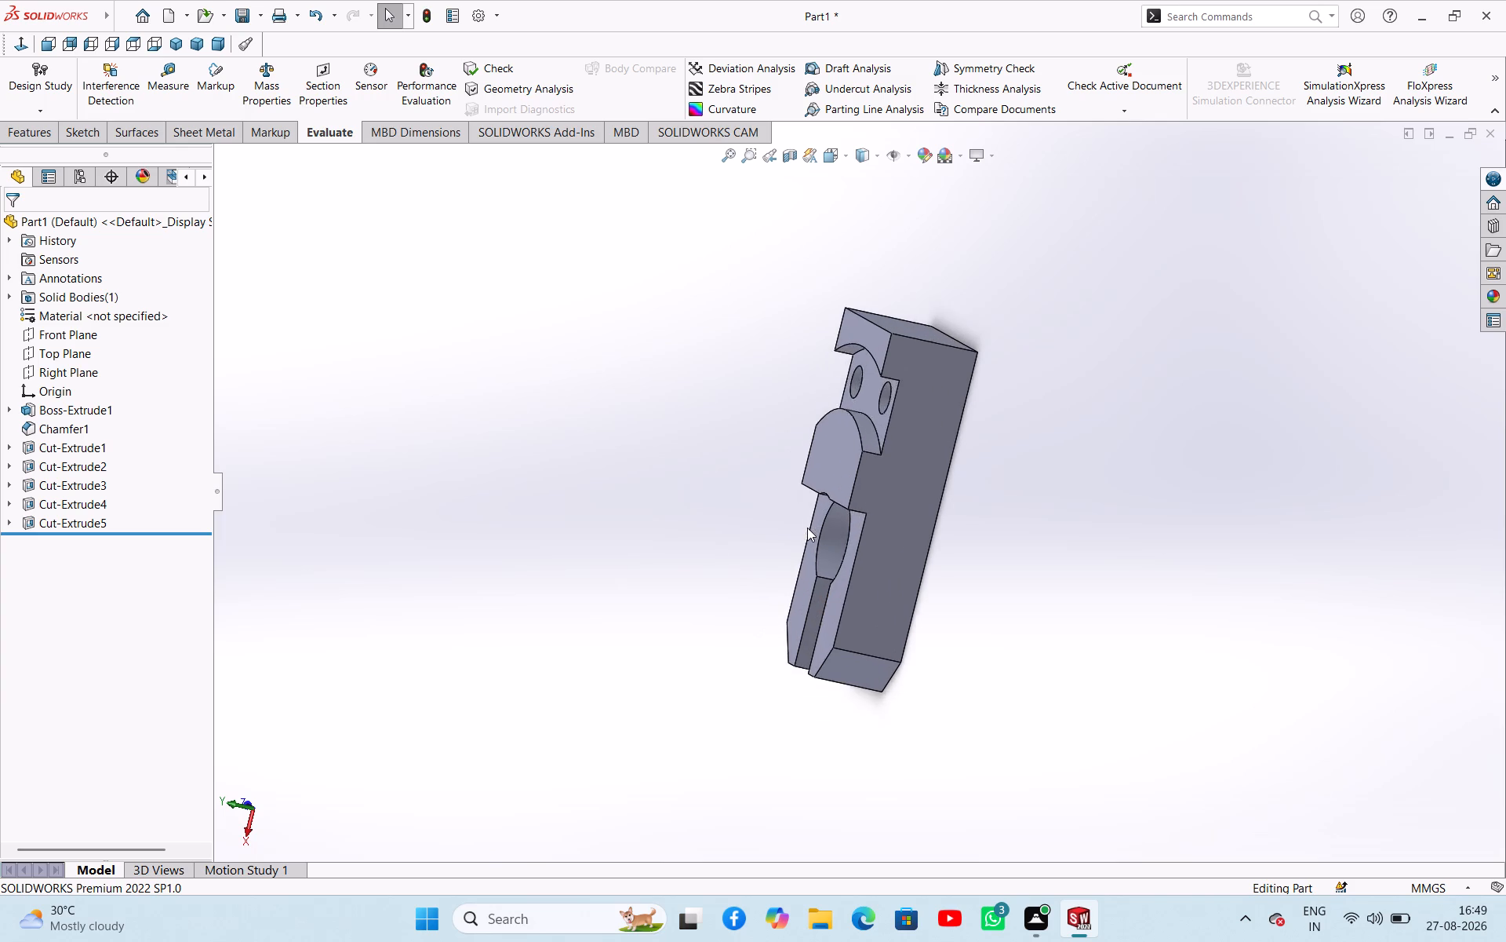
{"action": "scroll", "coordinate": [807, 528], "scroll_direction": "down", "scroll_amount": 5}
Check the diameter of the large through hole by selecting its cylindrical wall.
{"action": "left_click", "coordinate": [882, 573]}
{"action": "middle_click_drag", "start_coordinate": [701, 571], "coordinate": [764, 657]}
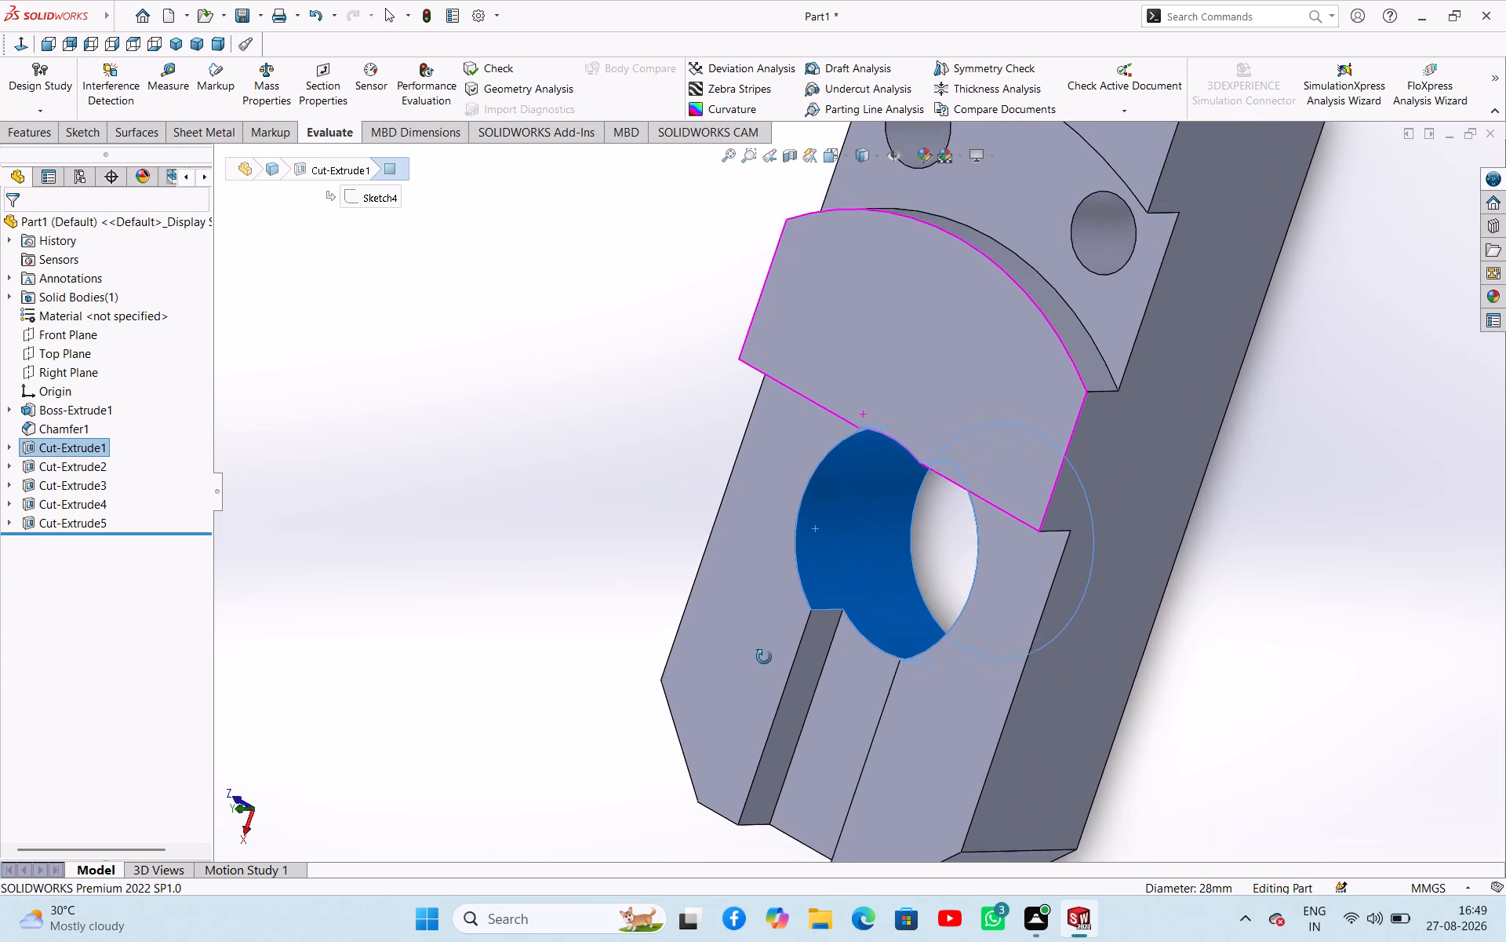
{"action": "middle_click_drag", "start_coordinate": [764, 657], "coordinate": [766, 666]}
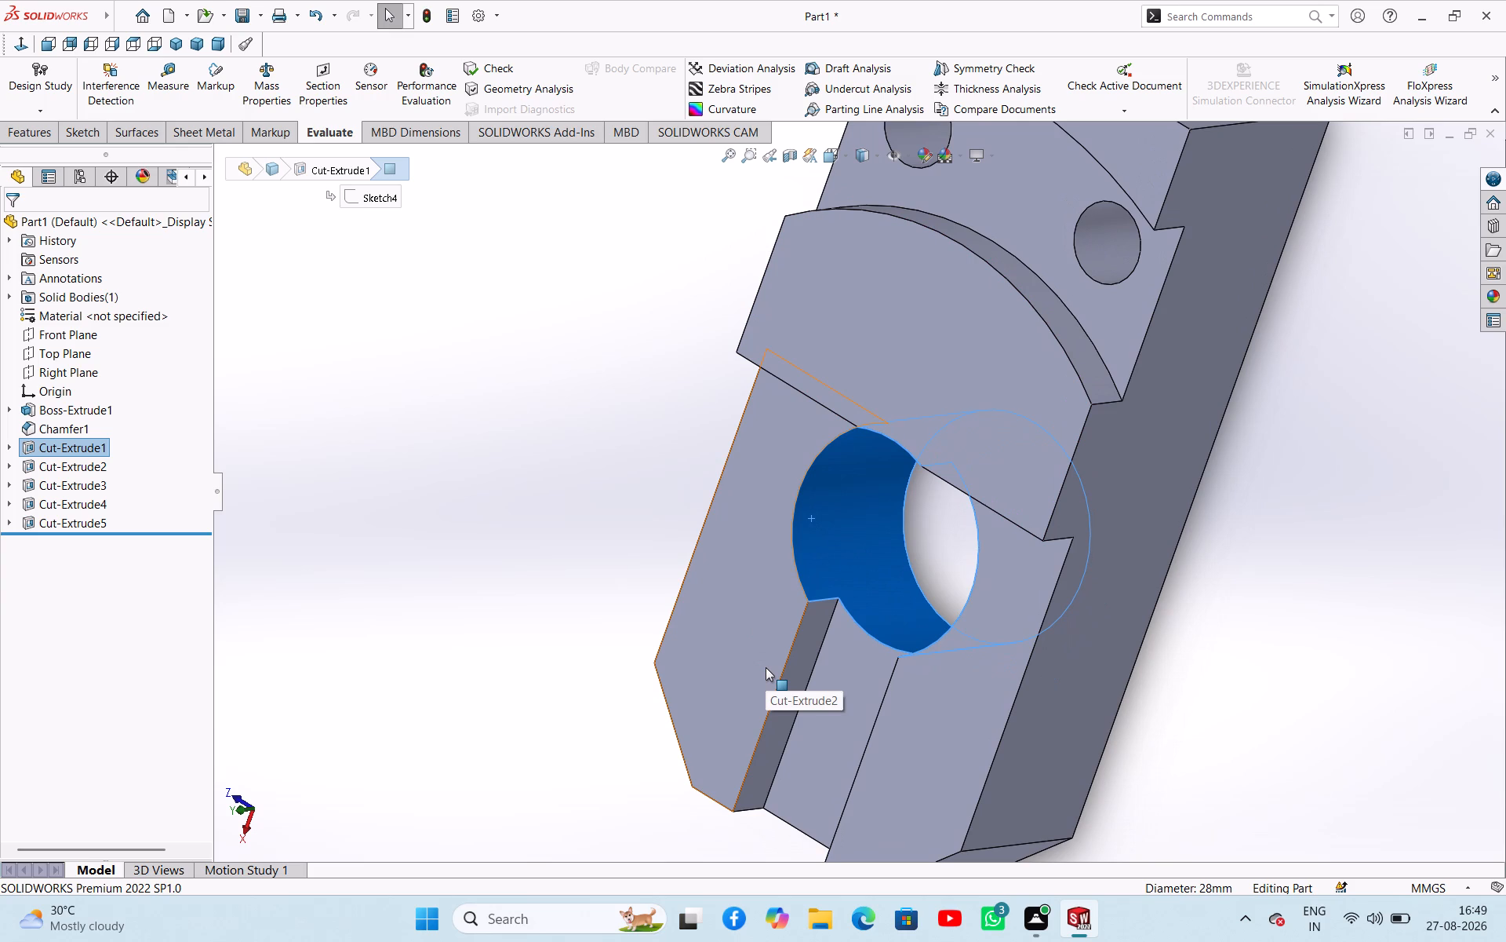
{"action": "scroll", "coordinate": [766, 667], "scroll_direction": "up", "scroll_amount": 2}
{"action": "scroll", "coordinate": [766, 667], "scroll_direction": "down", "scroll_amount": 2}
{"action": "left_click", "coordinate": [612, 604]}
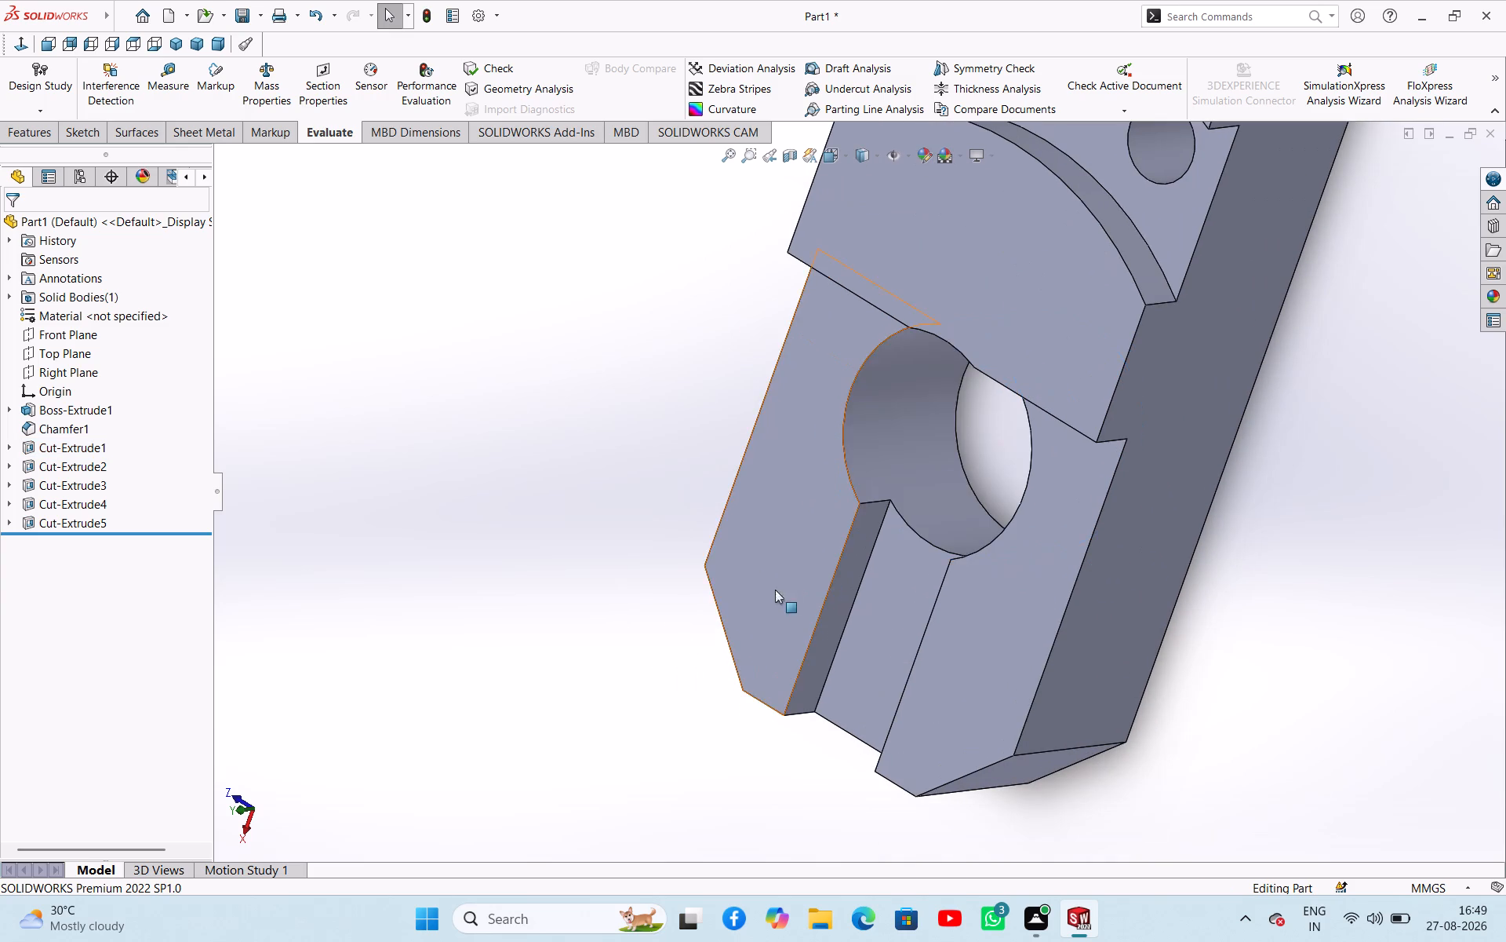
Inspect the flat end face opposite the slot, selecting it and viewing the block from the end and side.
{"action": "scroll", "coordinate": [843, 569], "scroll_direction": "up", "scroll_amount": 9}
{"action": "scroll", "coordinate": [886, 327], "scroll_direction": "down", "scroll_amount": 7}
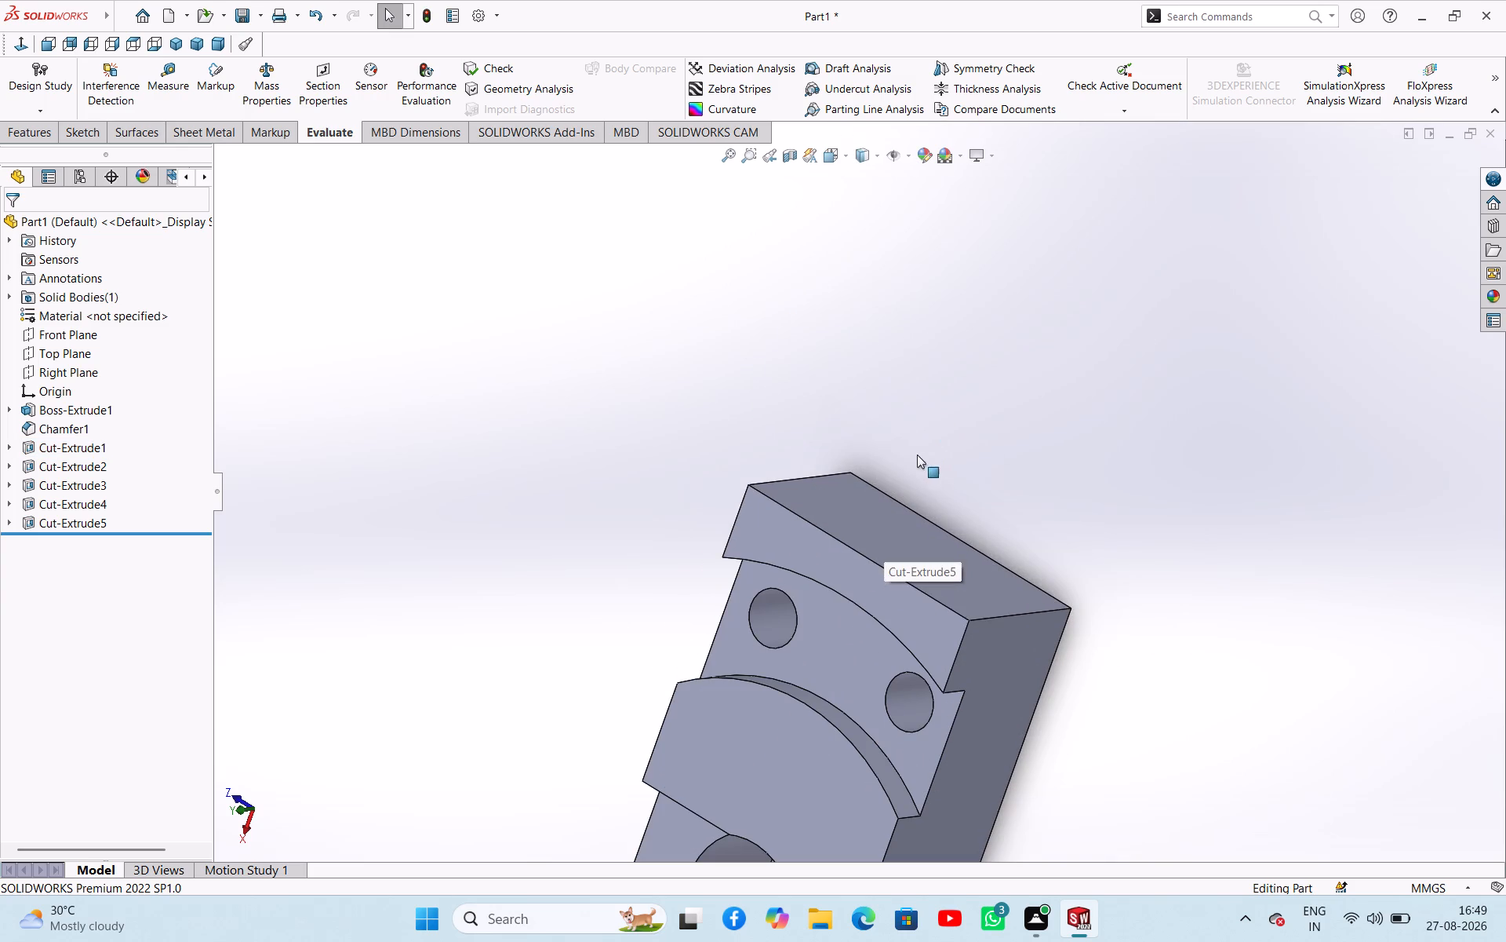
{"action": "left_click", "coordinate": [869, 506]}
{"action": "middle_click_drag", "start_coordinate": [1149, 540], "coordinate": [1150, 541]}
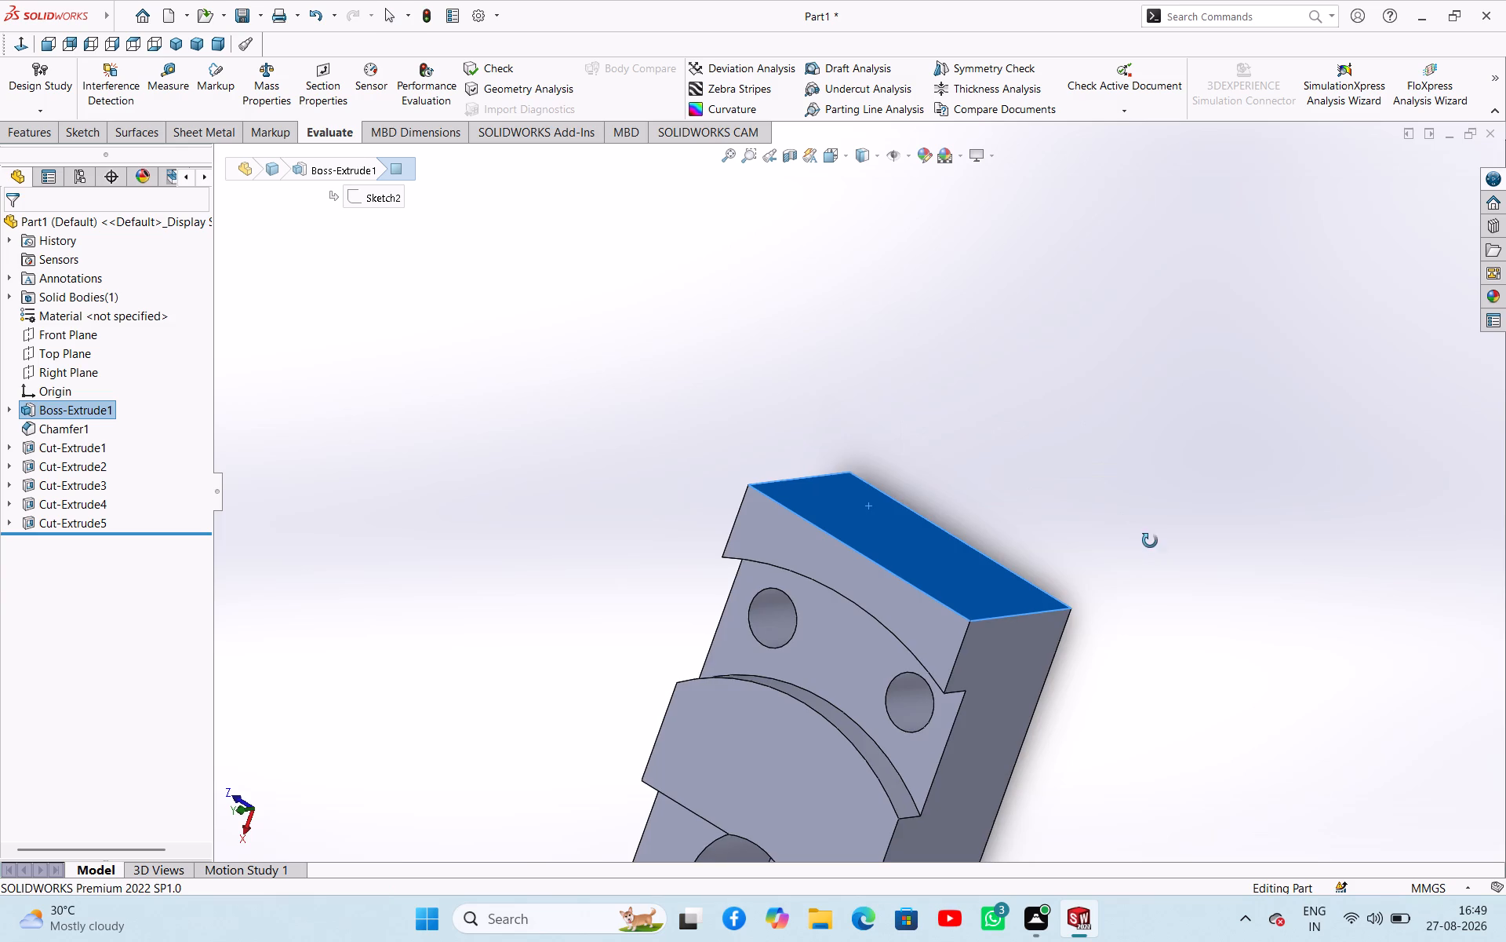
{"action": "middle_click_drag", "start_coordinate": [1150, 541], "coordinate": [1250, 508]}
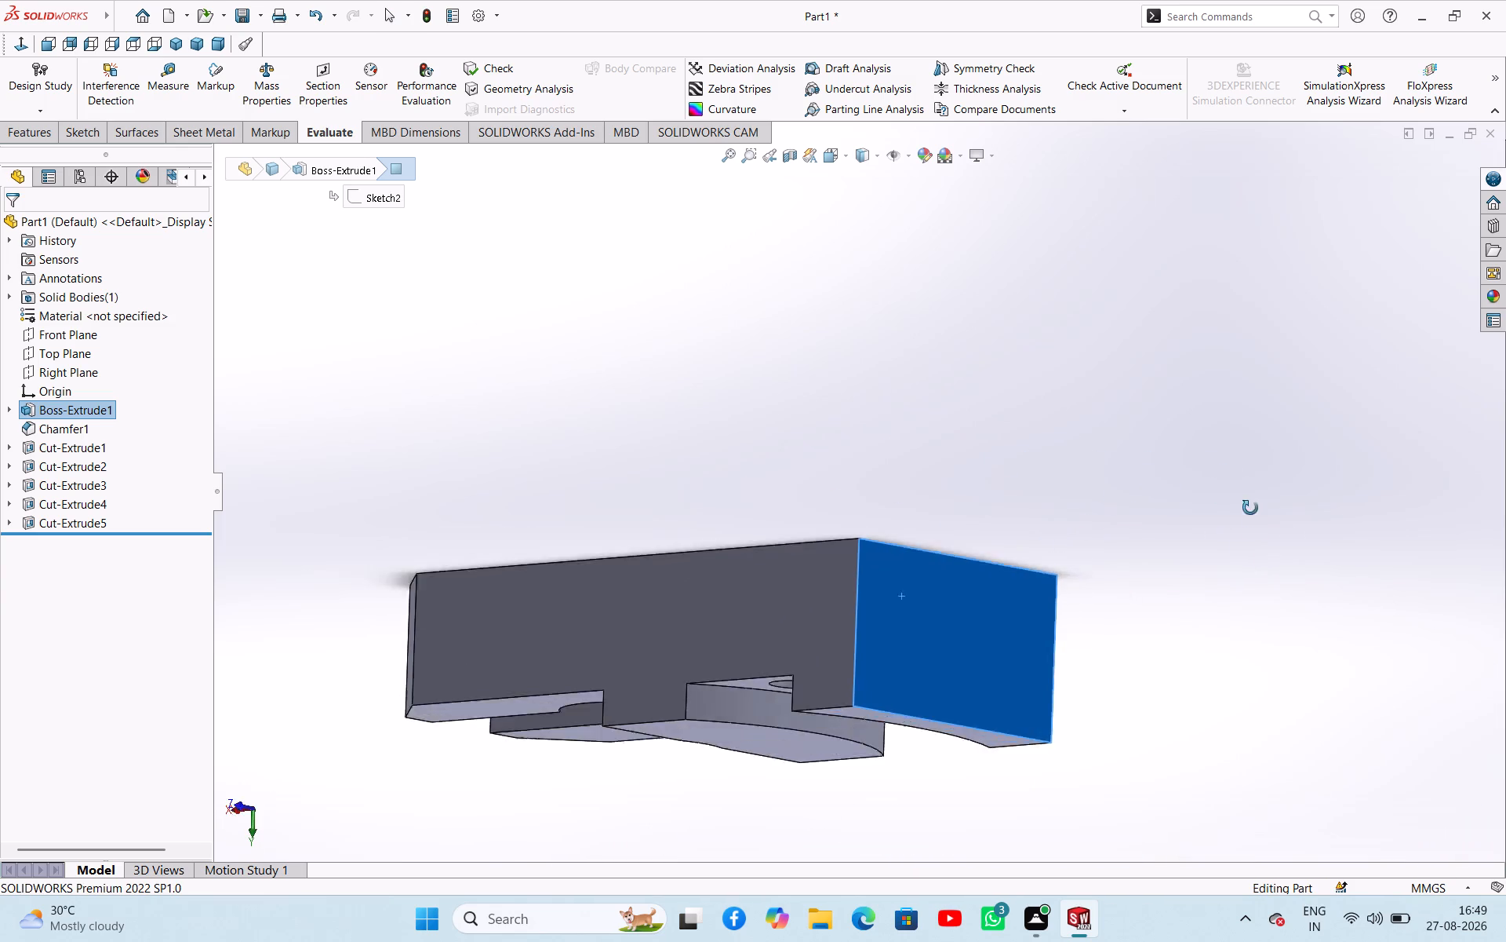
{"action": "middle_click_drag", "start_coordinate": [1250, 508], "coordinate": [1108, 375]}
{"action": "scroll", "coordinate": [1079, 457], "scroll_direction": "up", "scroll_amount": 4}
{"action": "scroll", "coordinate": [1077, 462], "scroll_direction": "down", "scroll_amount": 2}
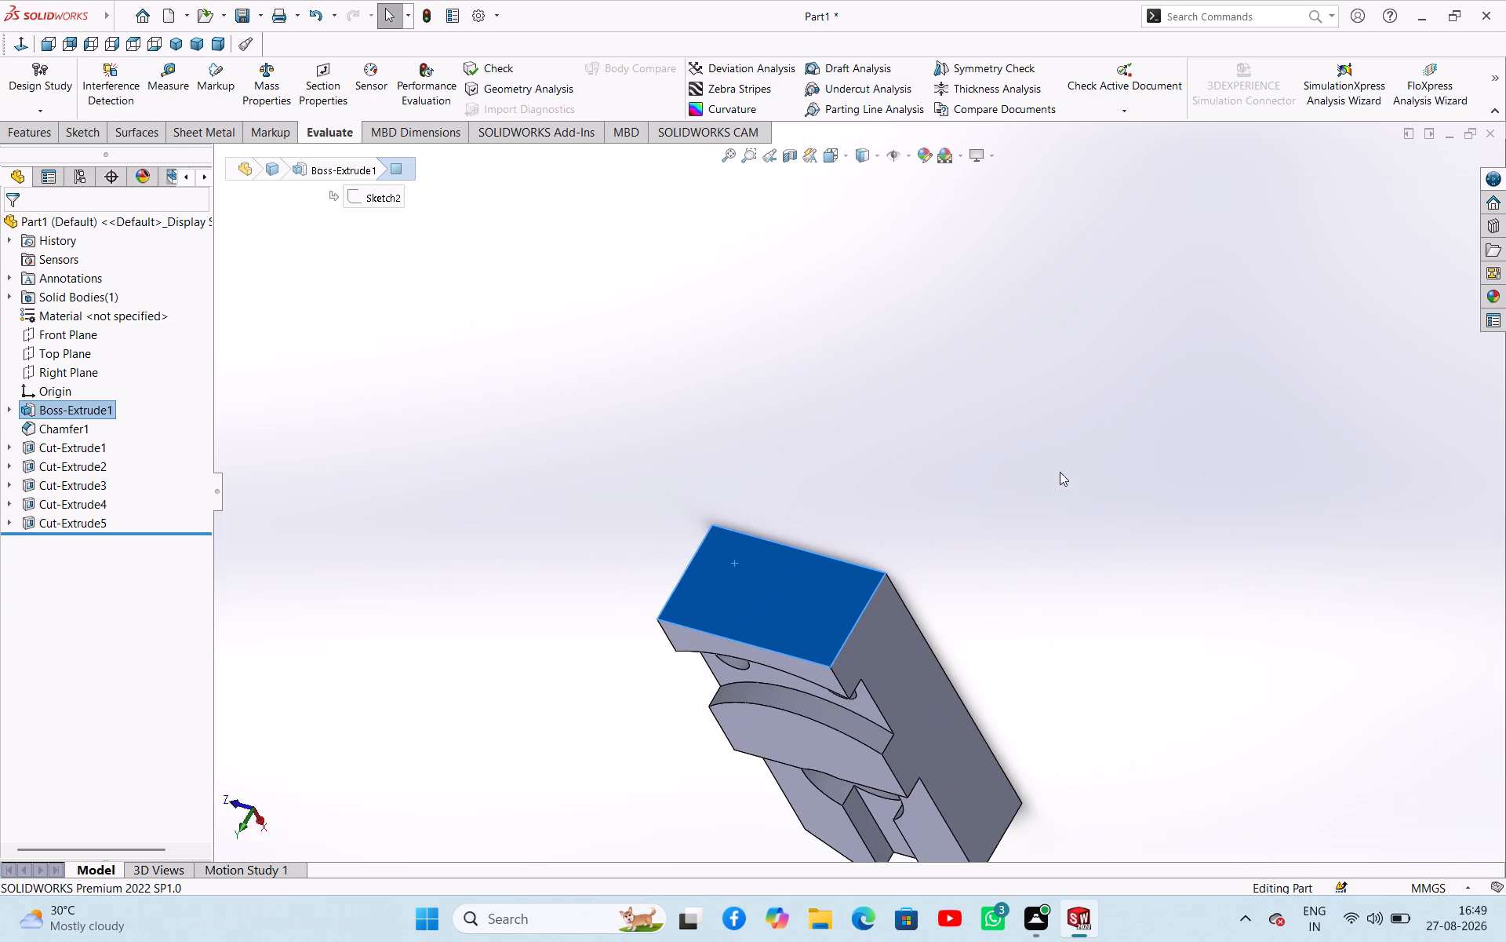
{"action": "left_click", "coordinate": [1052, 474]}
View the block from above and recheck the large hole's diameter by selecting its cylindrical wall.
{"action": "scroll", "coordinate": [1037, 534], "scroll_direction": "up", "scroll_amount": 3}
{"action": "middle_click_drag", "start_coordinate": [976, 564], "coordinate": [1049, 371]}
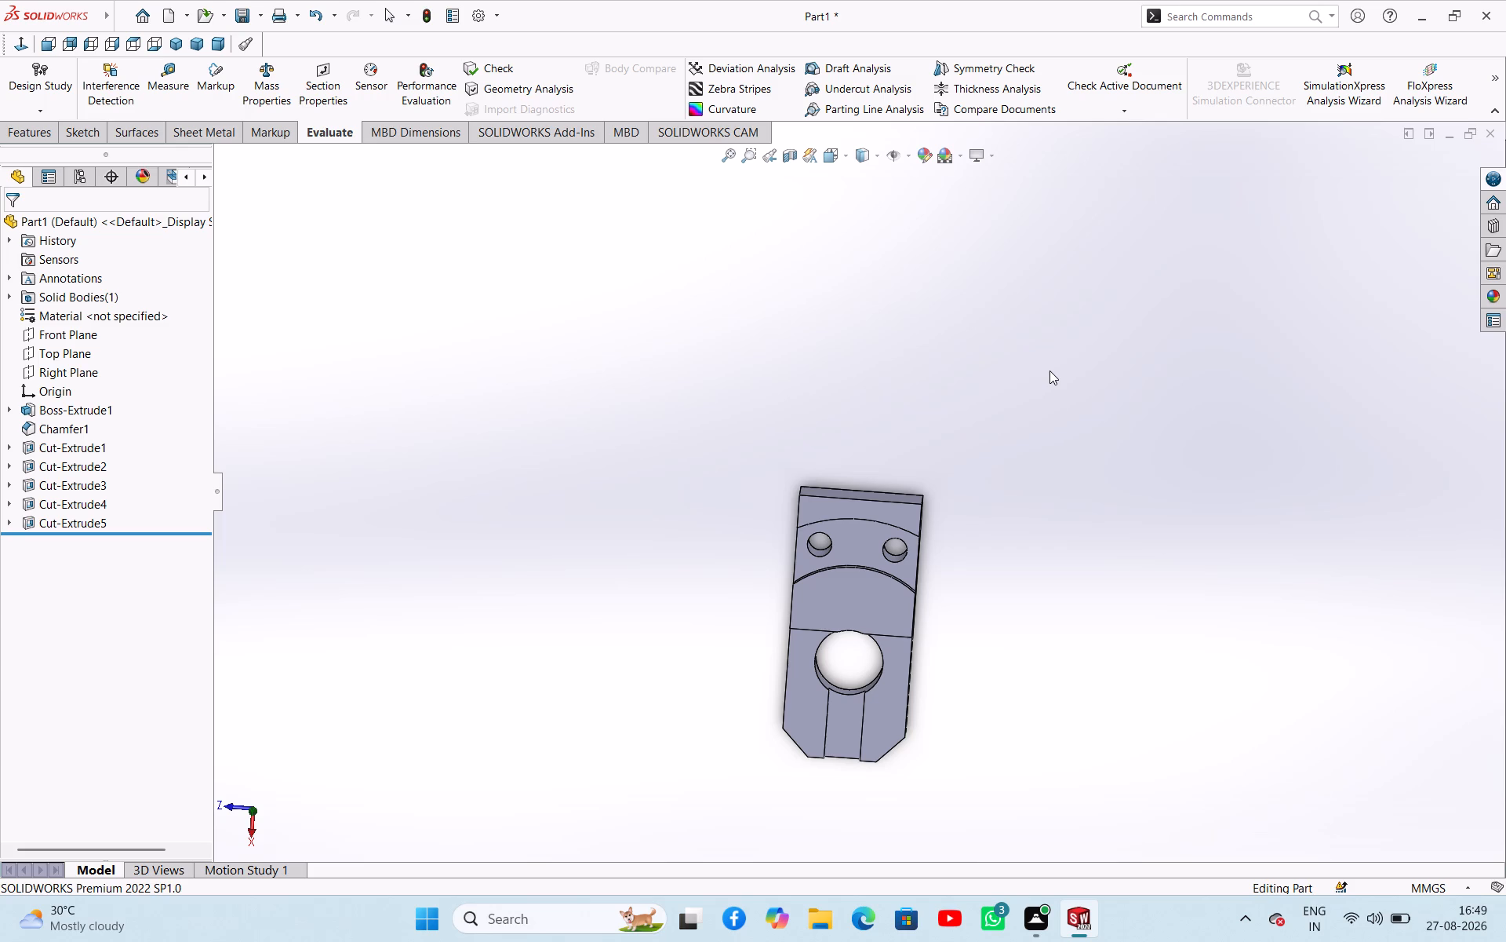
{"action": "scroll", "coordinate": [1049, 371], "scroll_direction": "up", "scroll_amount": 2}
{"action": "scroll", "coordinate": [1035, 371], "scroll_direction": "down", "scroll_amount": 3}
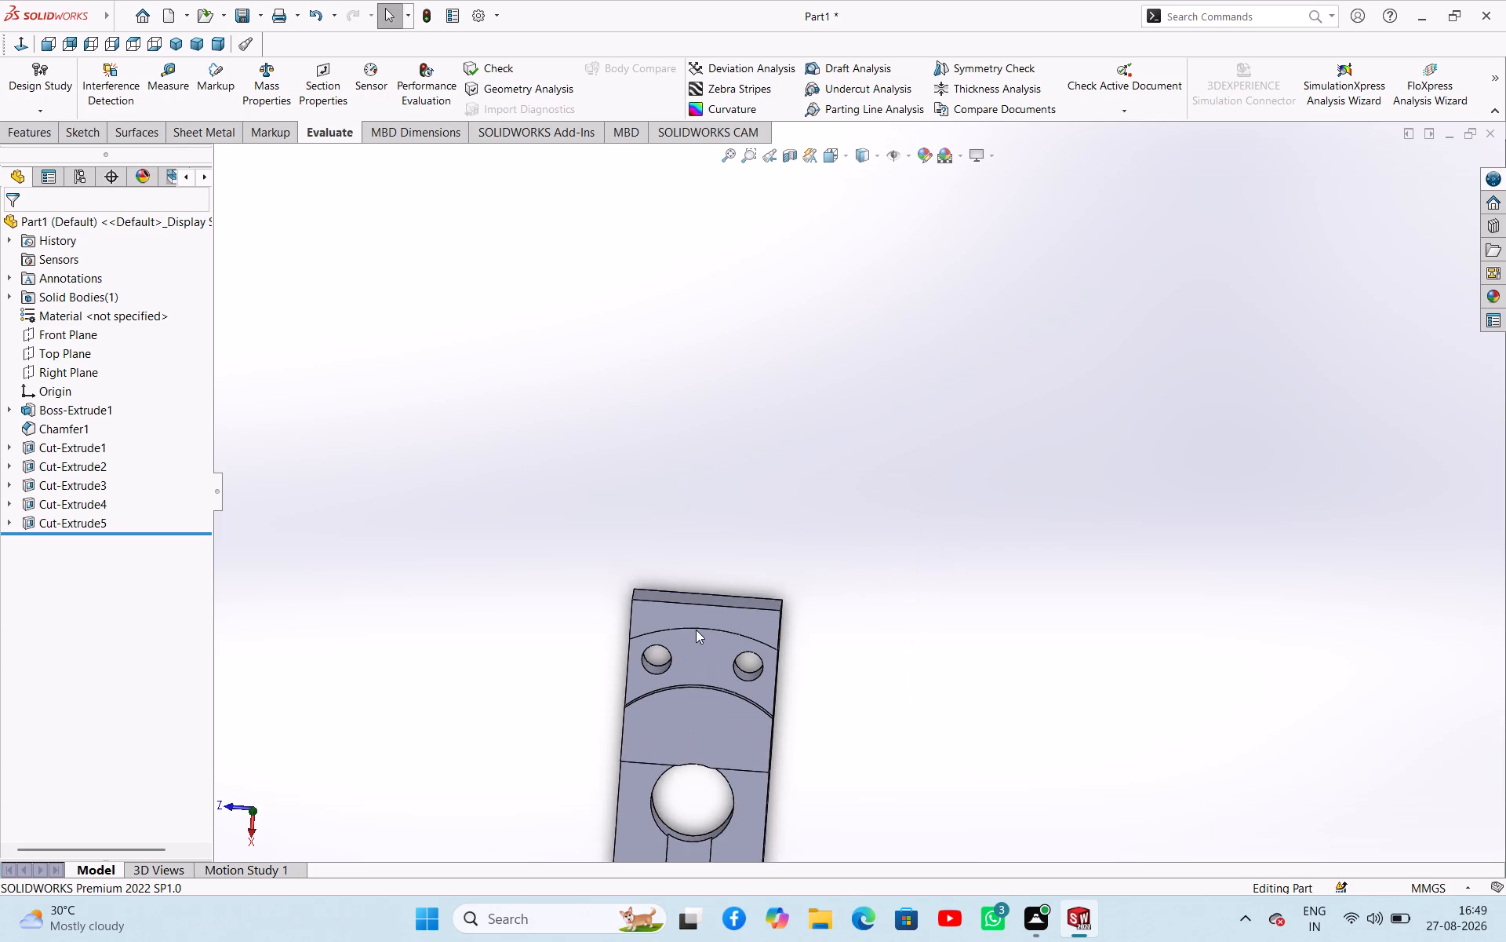
{"action": "scroll", "coordinate": [696, 630], "scroll_direction": "up", "scroll_amount": 4}
{"action": "scroll", "coordinate": [680, 662], "scroll_direction": "down", "scroll_amount": 3}
{"action": "scroll", "coordinate": [834, 582], "scroll_direction": "down", "scroll_amount": 7}
{"action": "left_click", "coordinate": [922, 599]}
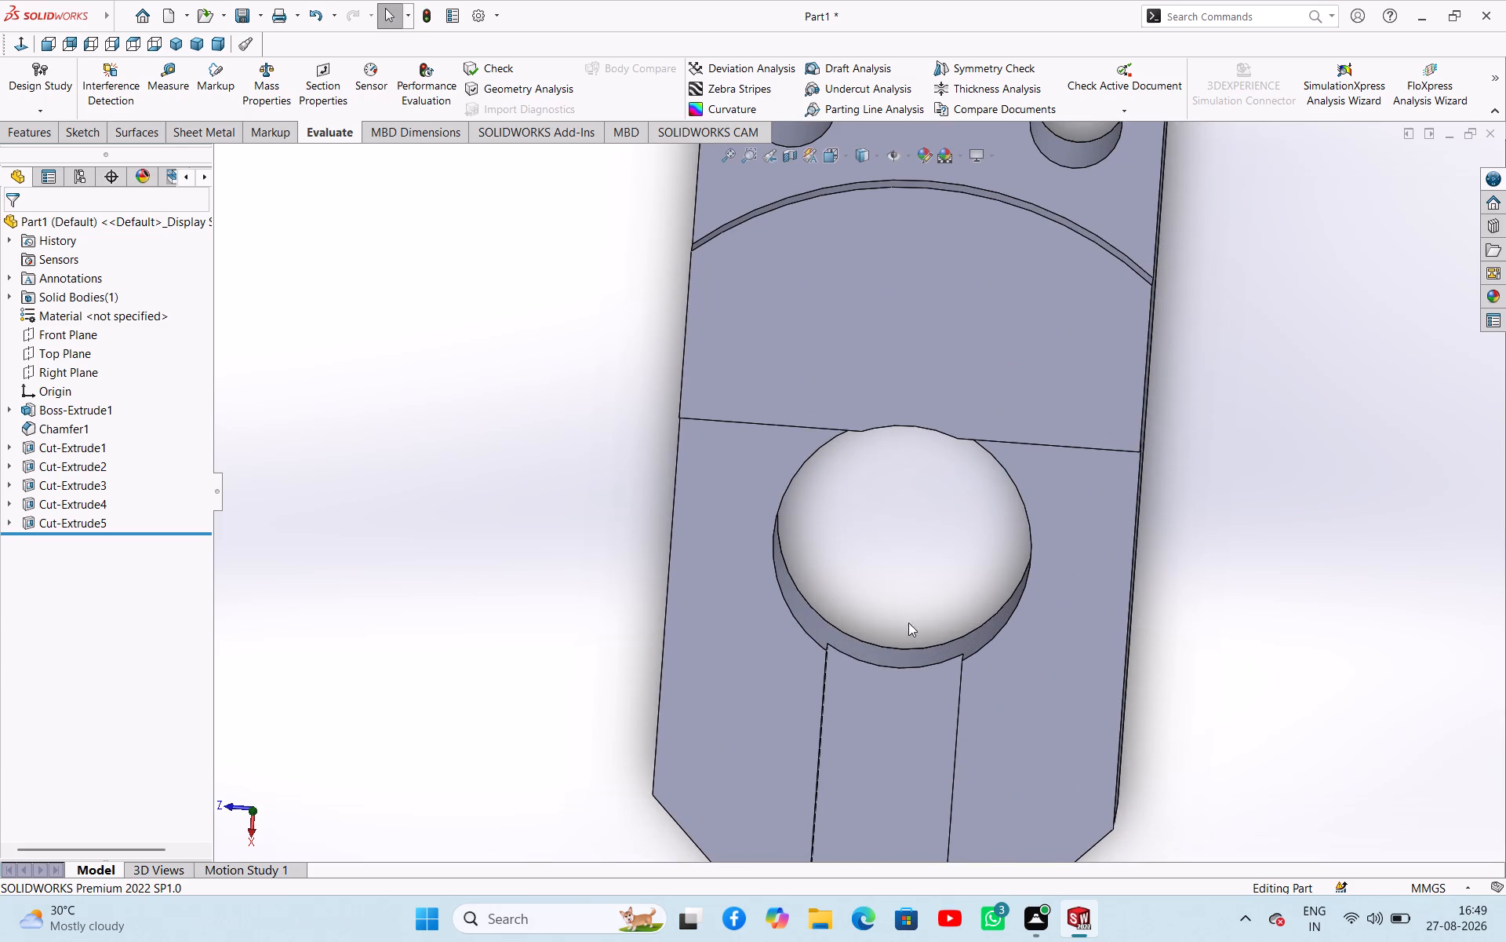
{"action": "left_click", "coordinate": [911, 655]}
{"action": "middle_click_drag", "start_coordinate": [807, 531], "coordinate": [828, 513]}
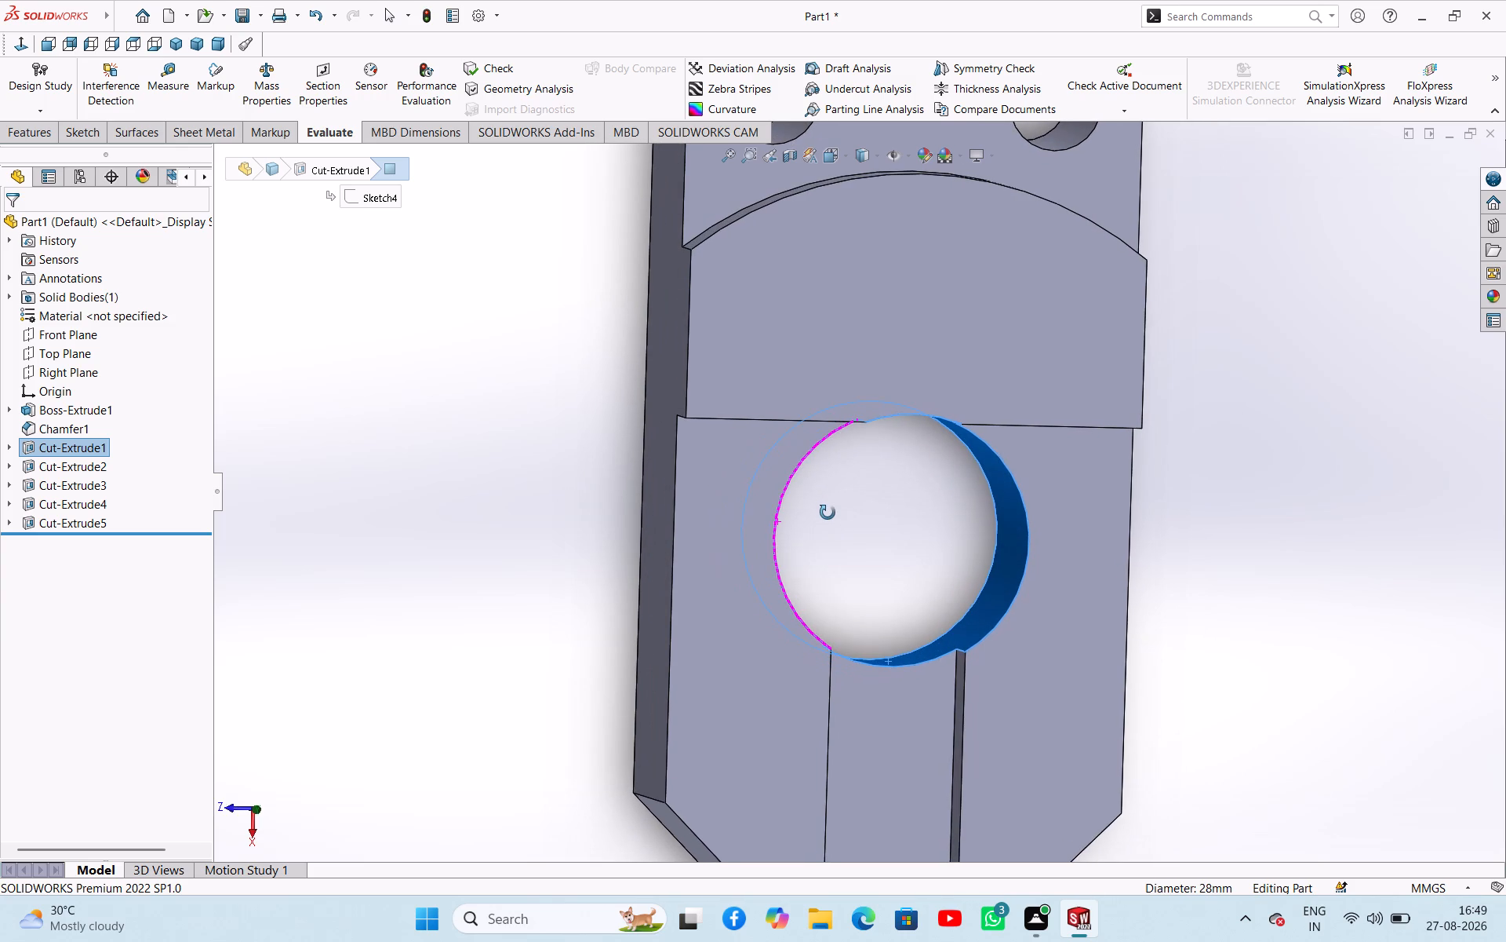
{"action": "middle_click_drag", "start_coordinate": [828, 513], "coordinate": [827, 515]}
{"action": "scroll", "coordinate": [827, 515], "scroll_direction": "up", "scroll_amount": 4}
{"action": "scroll", "coordinate": [827, 515], "scroll_direction": "down", "scroll_amount": 3}
{"action": "scroll", "coordinate": [835, 524], "scroll_direction": "up", "scroll_amount": 4}
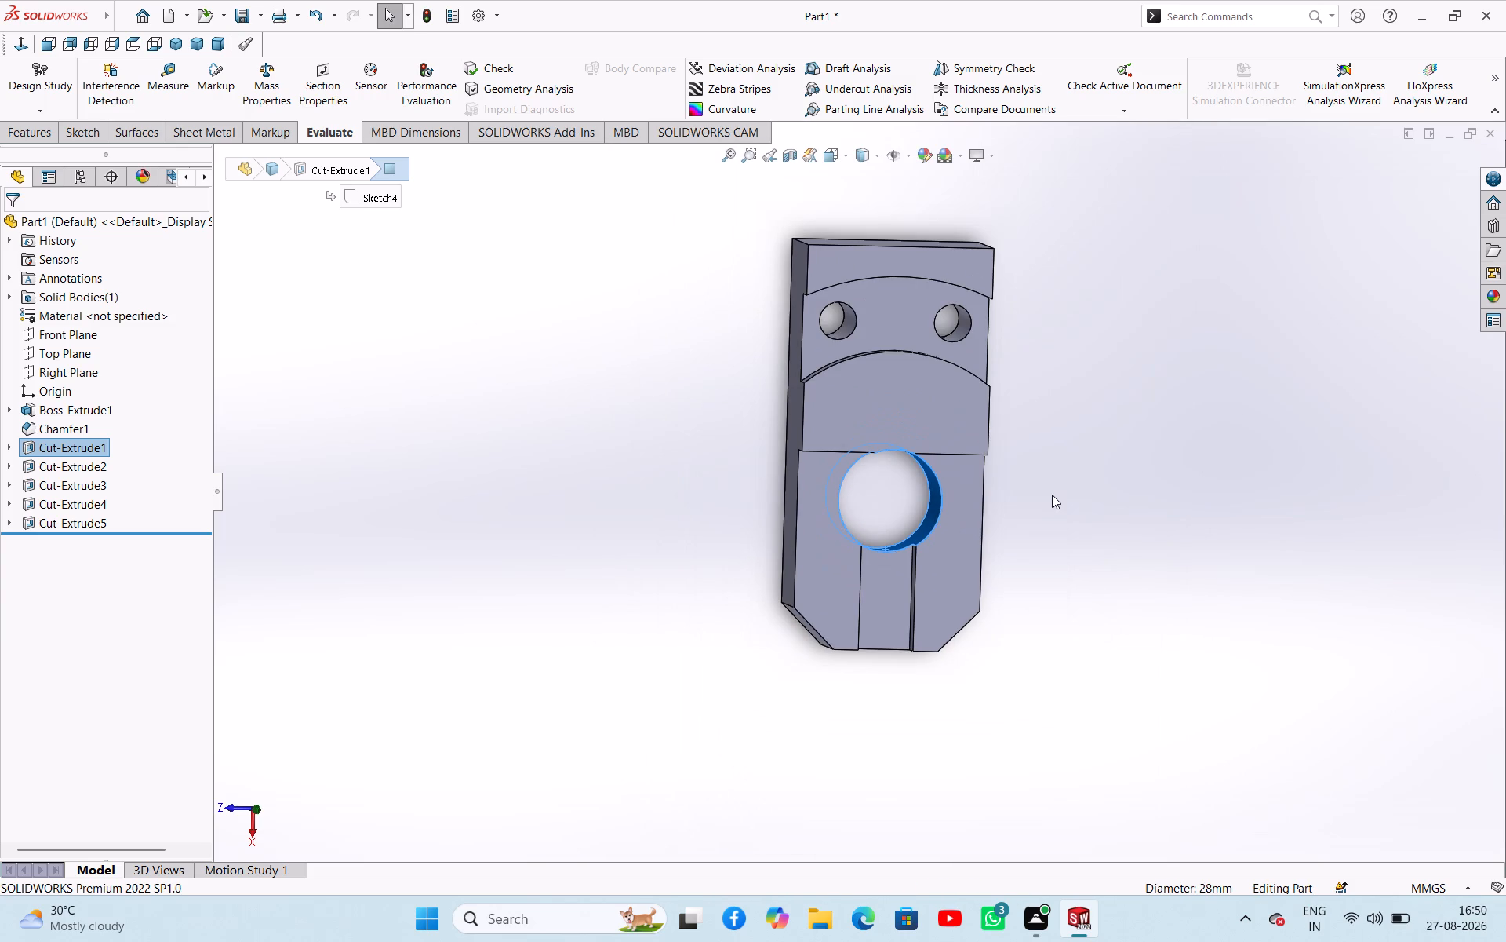
{"action": "left_click", "coordinate": [1052, 495]}
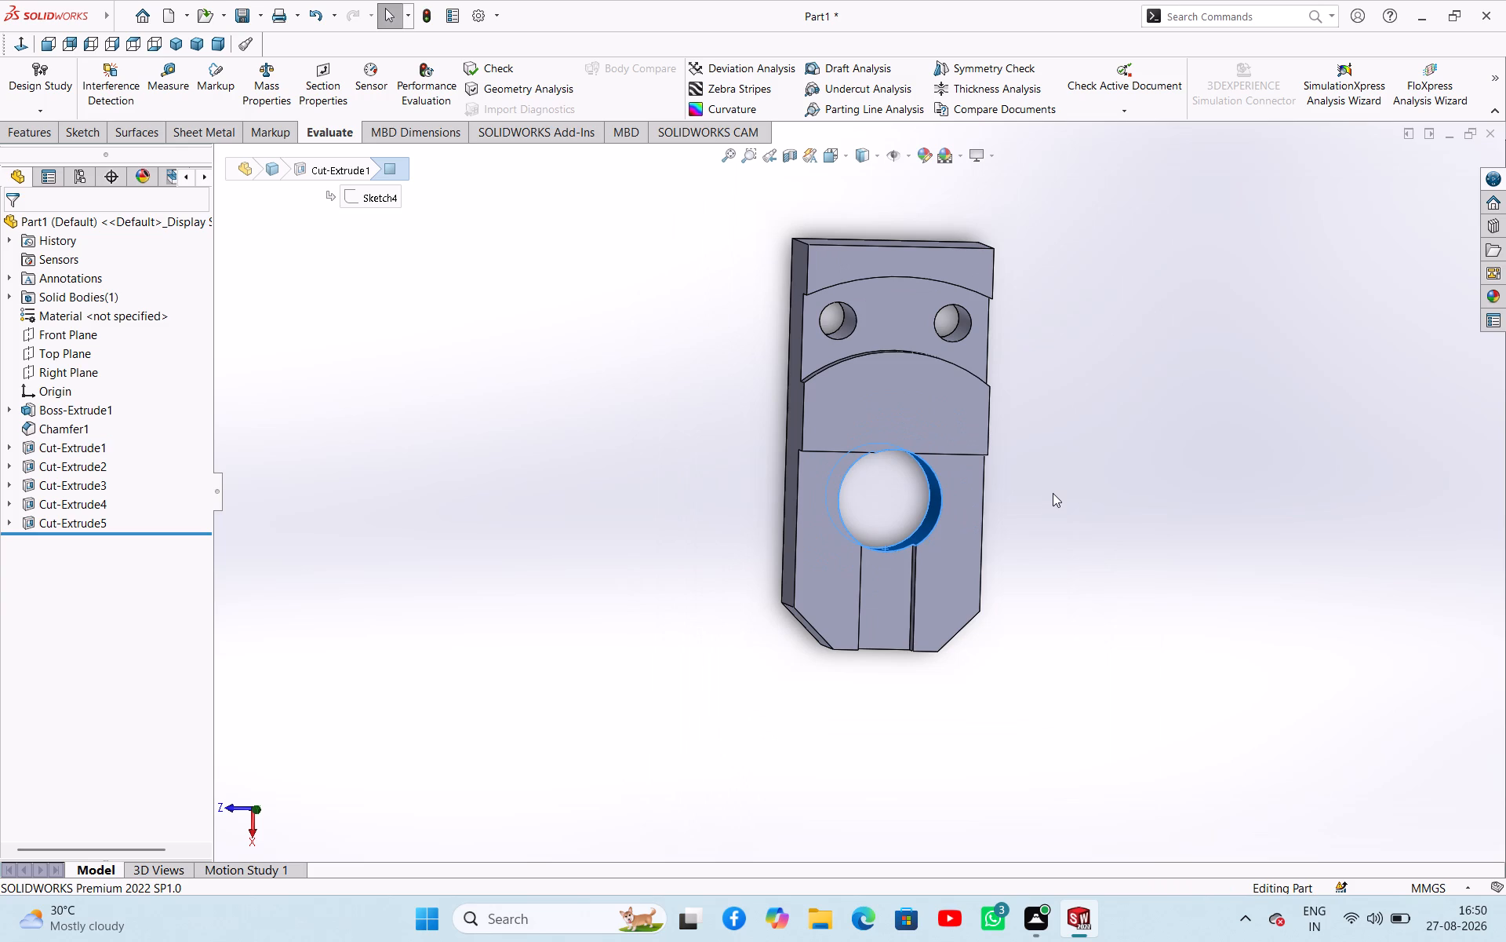
Inspect the large hole's wall and the long side face from an oblique side view, selecting each in turn.
{"action": "scroll", "coordinate": [1011, 480], "scroll_direction": "up", "scroll_amount": 2}
{"action": "middle_click_drag", "start_coordinate": [959, 481], "coordinate": [1006, 535]}
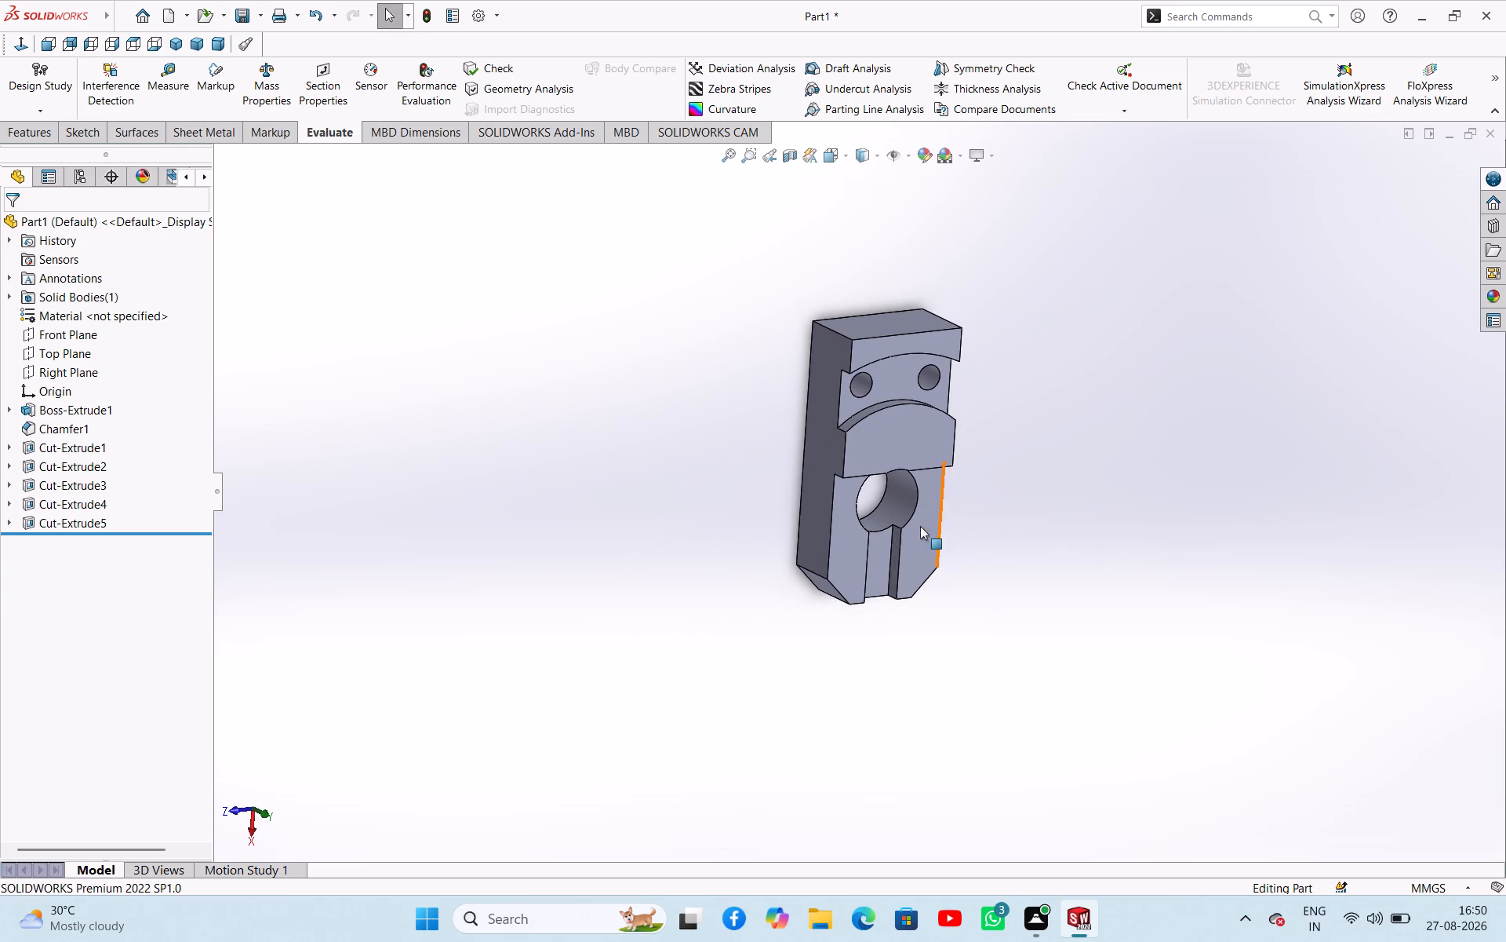
{"action": "scroll", "coordinate": [914, 524], "scroll_direction": "down", "scroll_amount": 4}
{"action": "left_click", "coordinate": [841, 469]}
{"action": "middle_click_drag", "start_coordinate": [1032, 543], "coordinate": [1042, 594]}
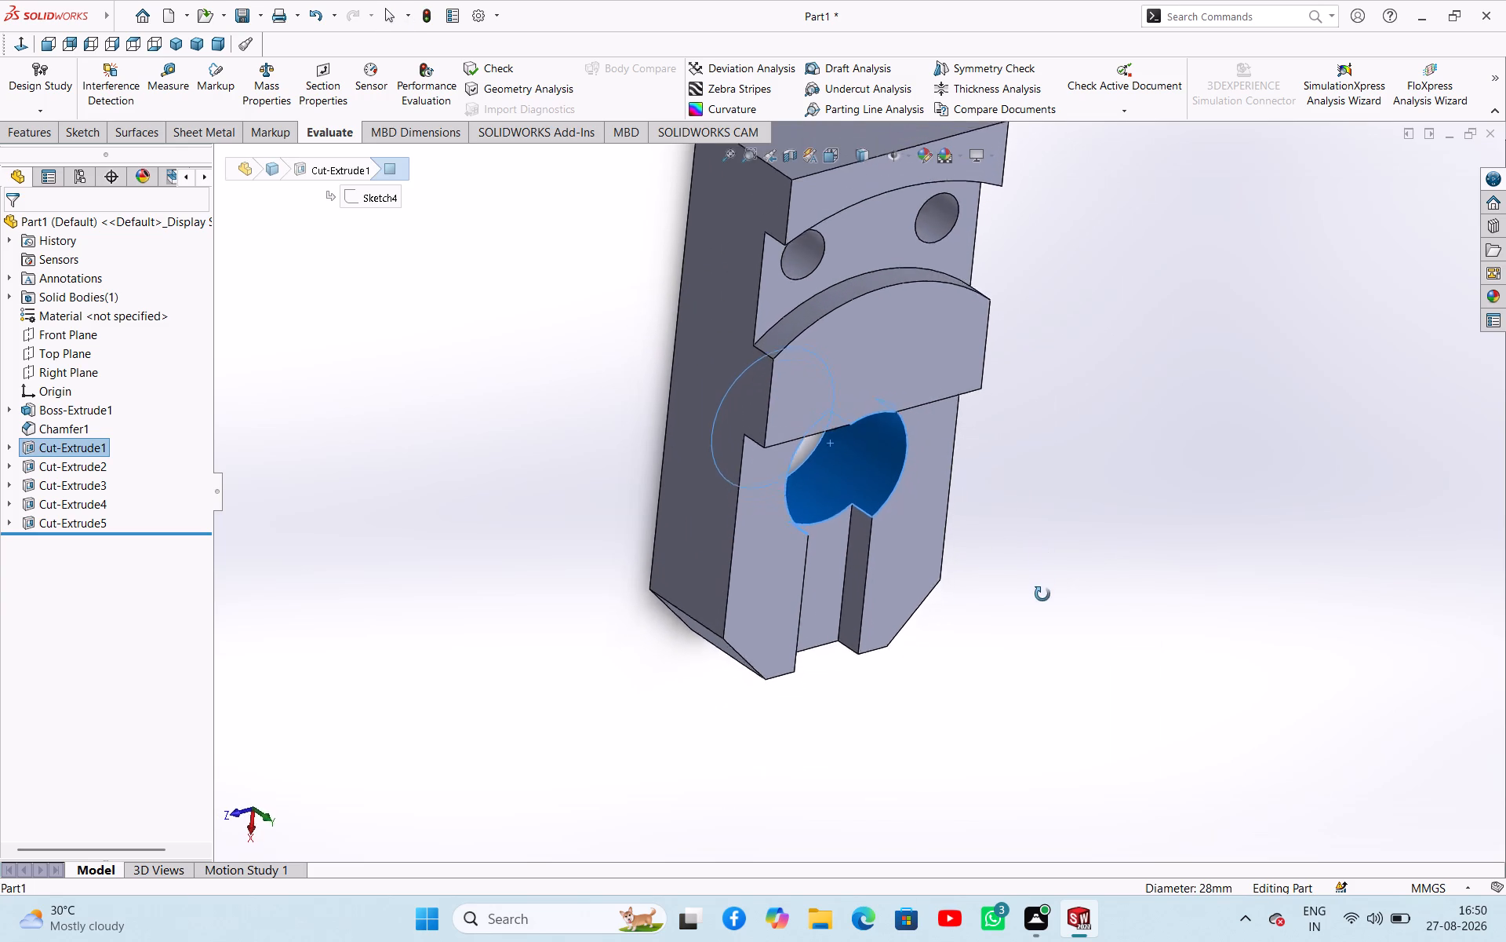
{"action": "middle_click_drag", "start_coordinate": [1042, 594], "coordinate": [1101, 520]}
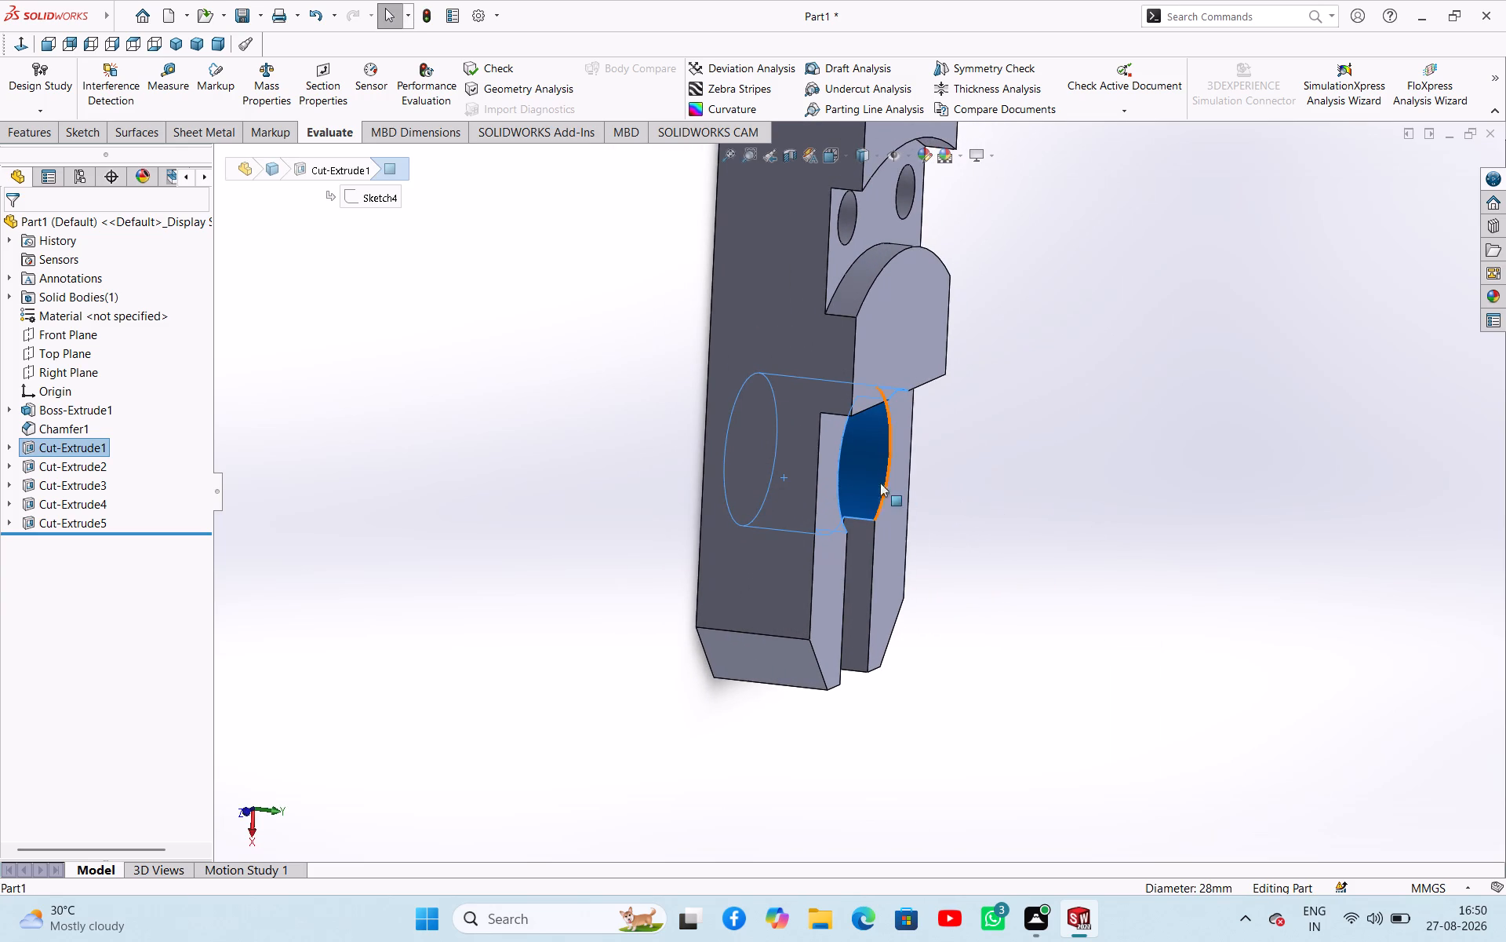
{"action": "left_click", "coordinate": [798, 496]}
{"action": "left_click", "coordinate": [988, 496]}
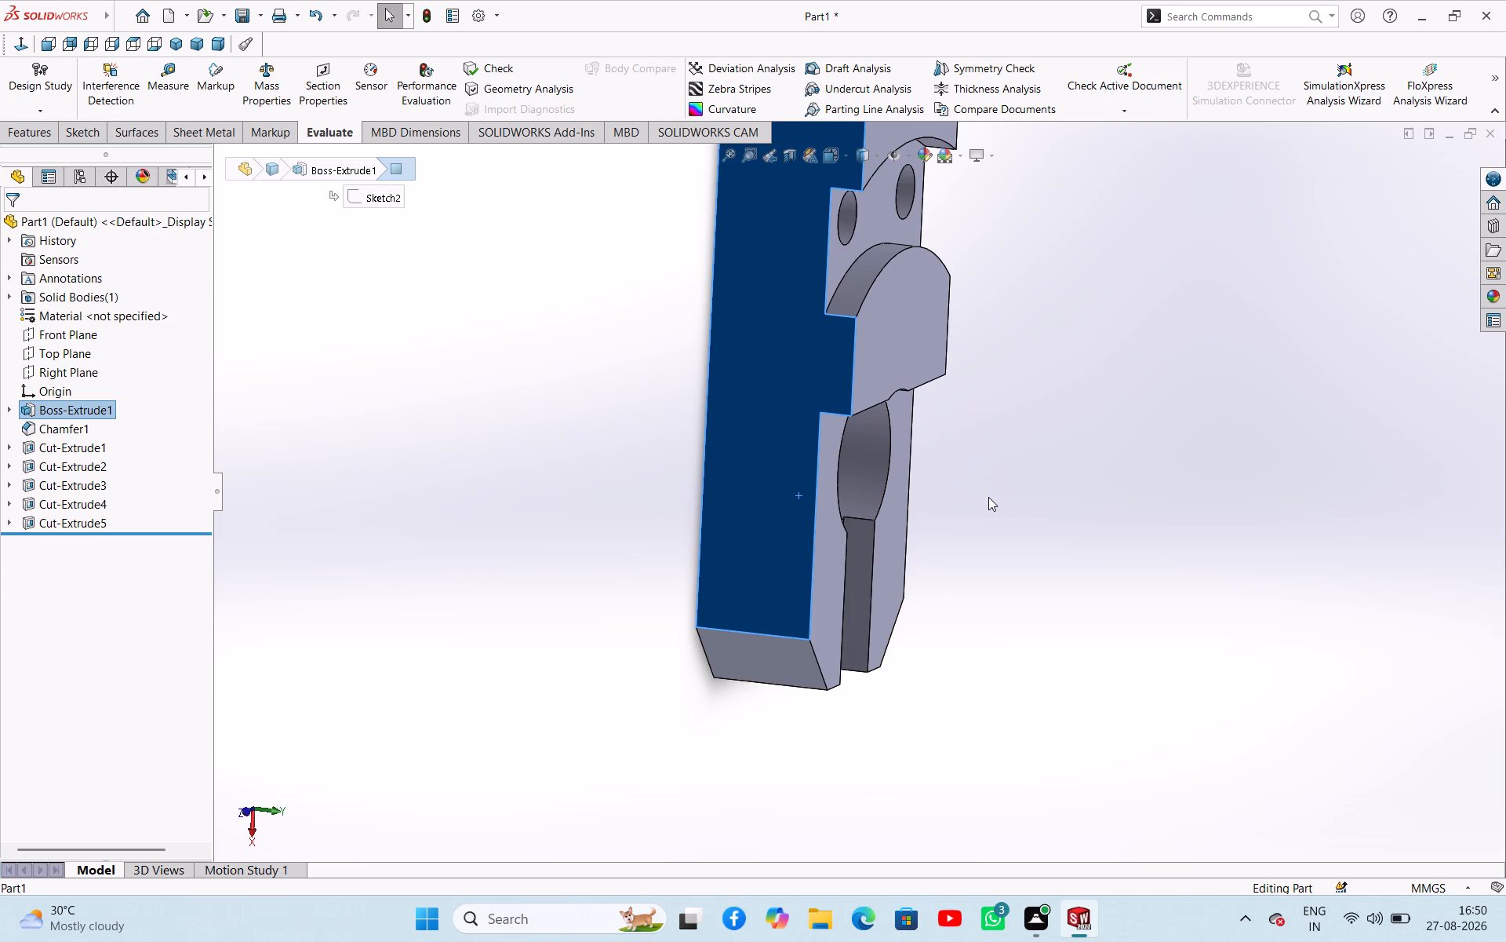
{"action": "scroll", "coordinate": [988, 497], "scroll_direction": "up", "scroll_amount": 1}
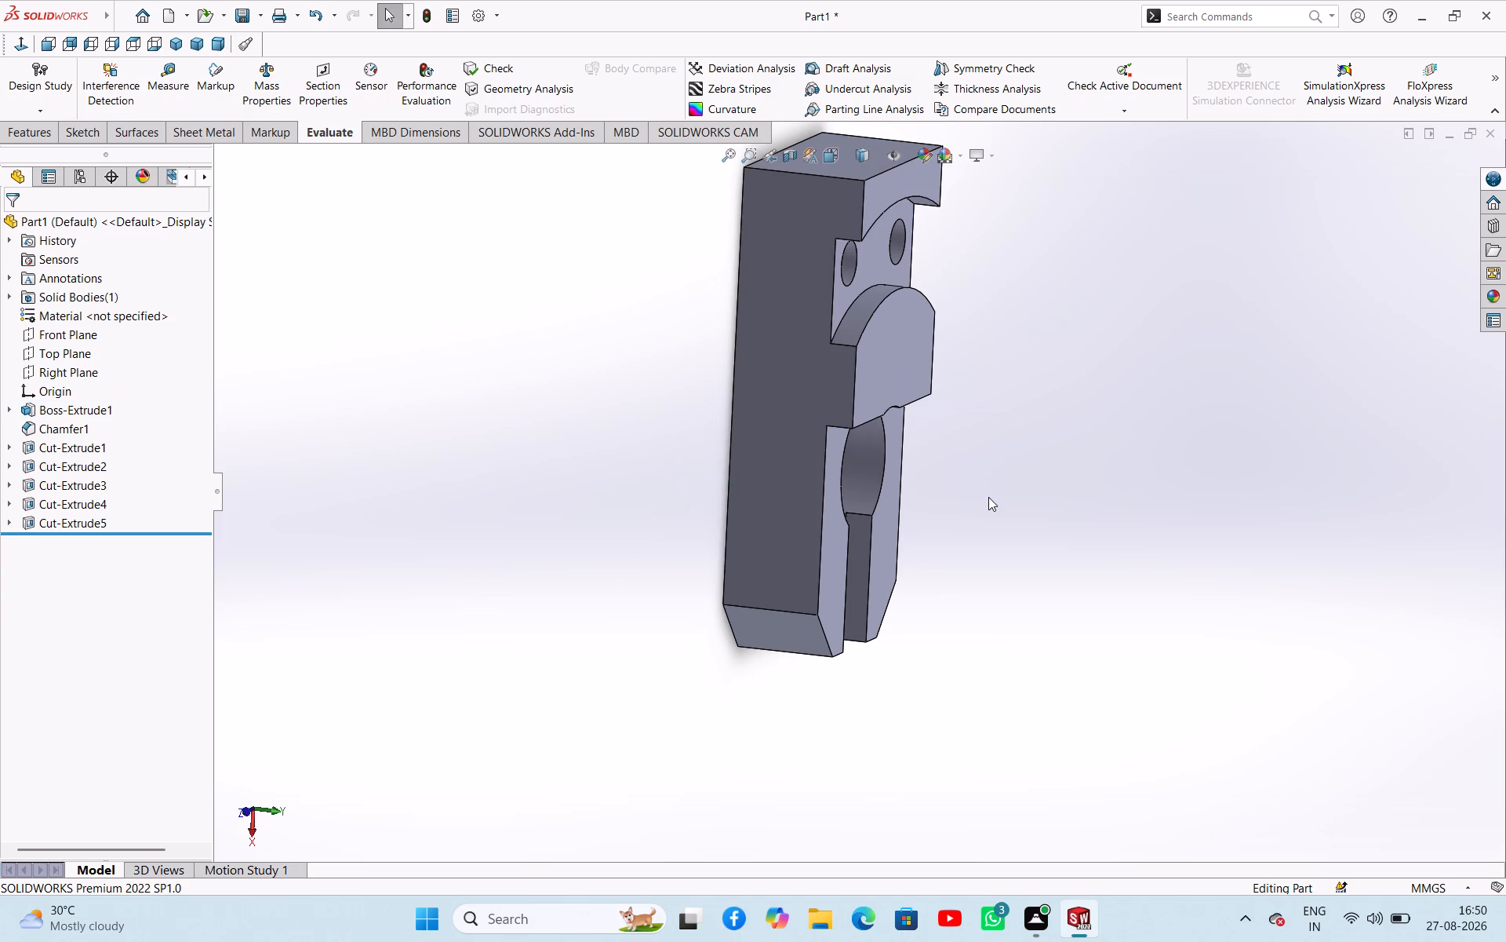
{"action": "scroll", "coordinate": [988, 497], "scroll_direction": "up", "scroll_amount": 1}
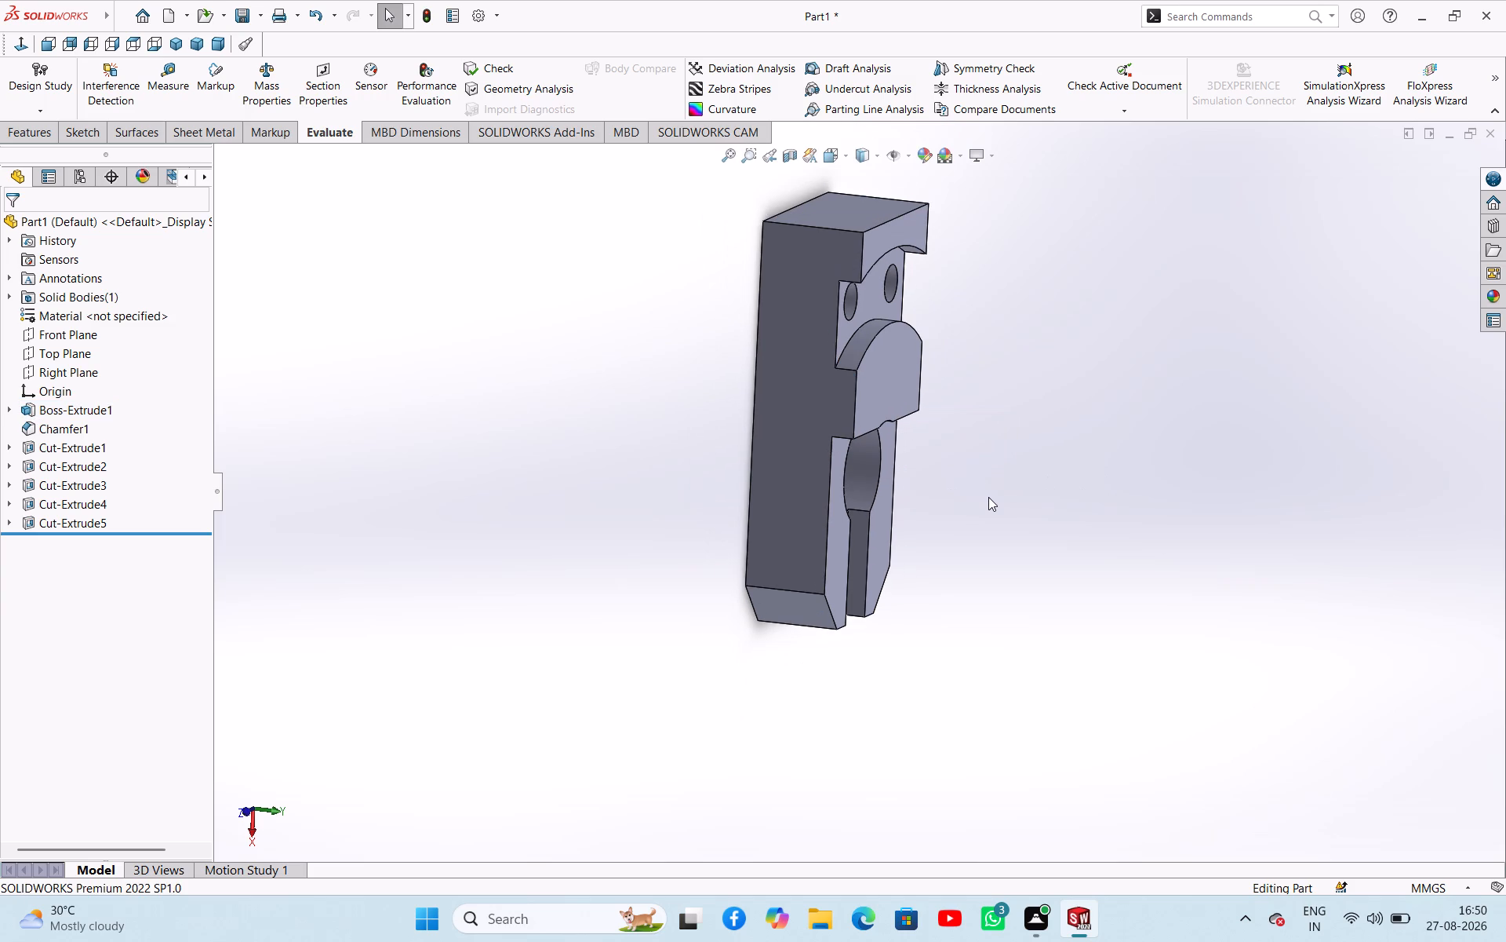
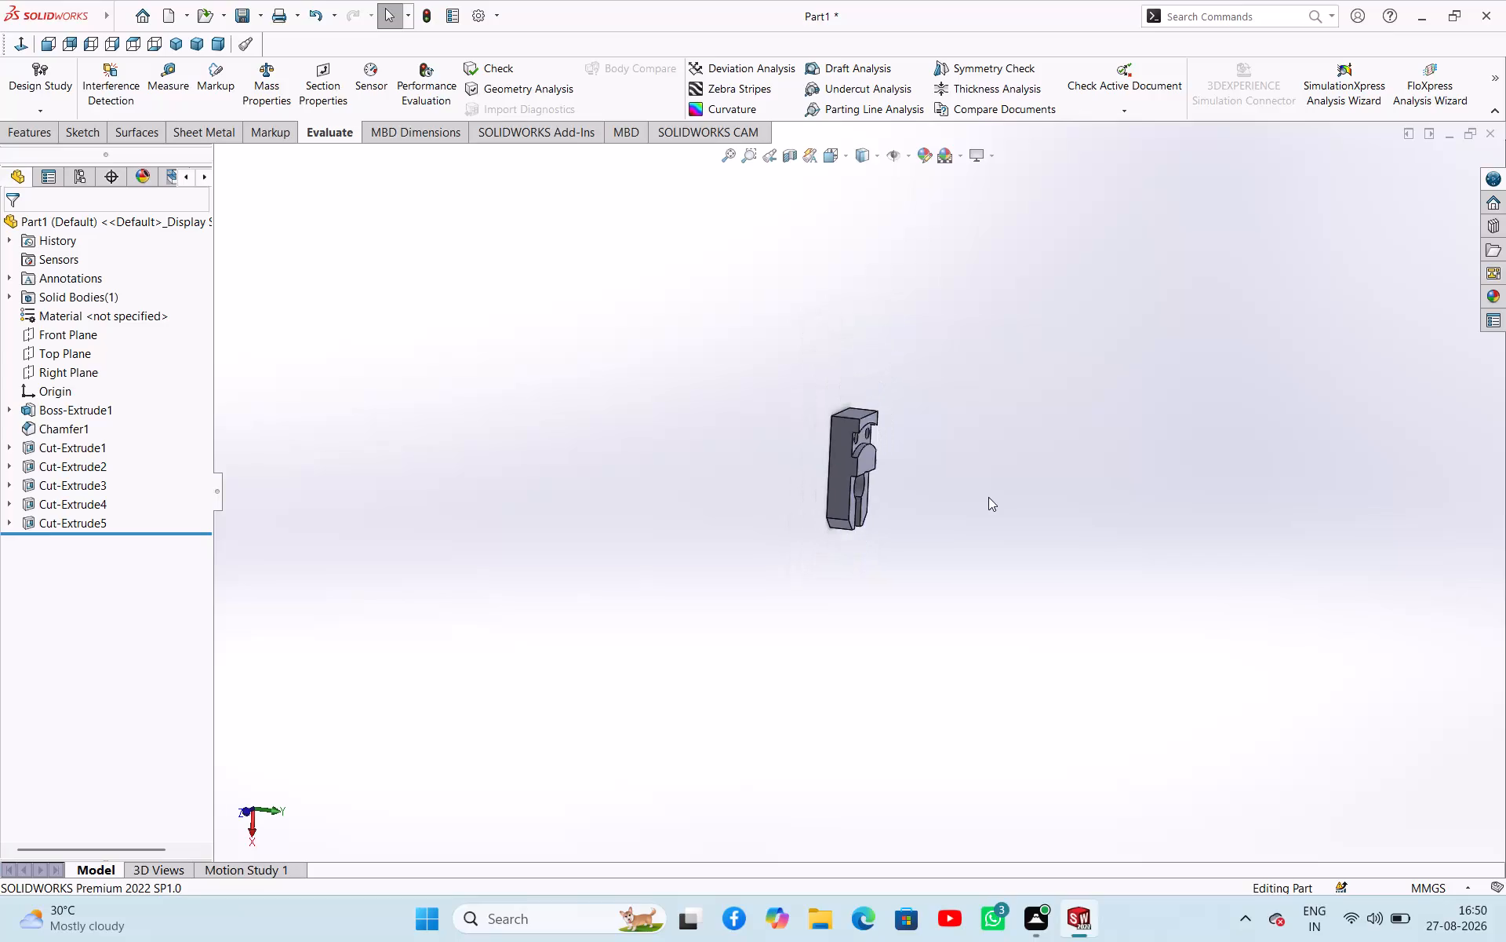
Check the diameter of one small hole in the curved groove by selecting its cylindrical wall.
{"action": "scroll", "coordinate": [988, 497], "scroll_direction": "up", "scroll_amount": 3}
{"action": "scroll", "coordinate": [989, 499], "scroll_direction": "down", "scroll_amount": 4}
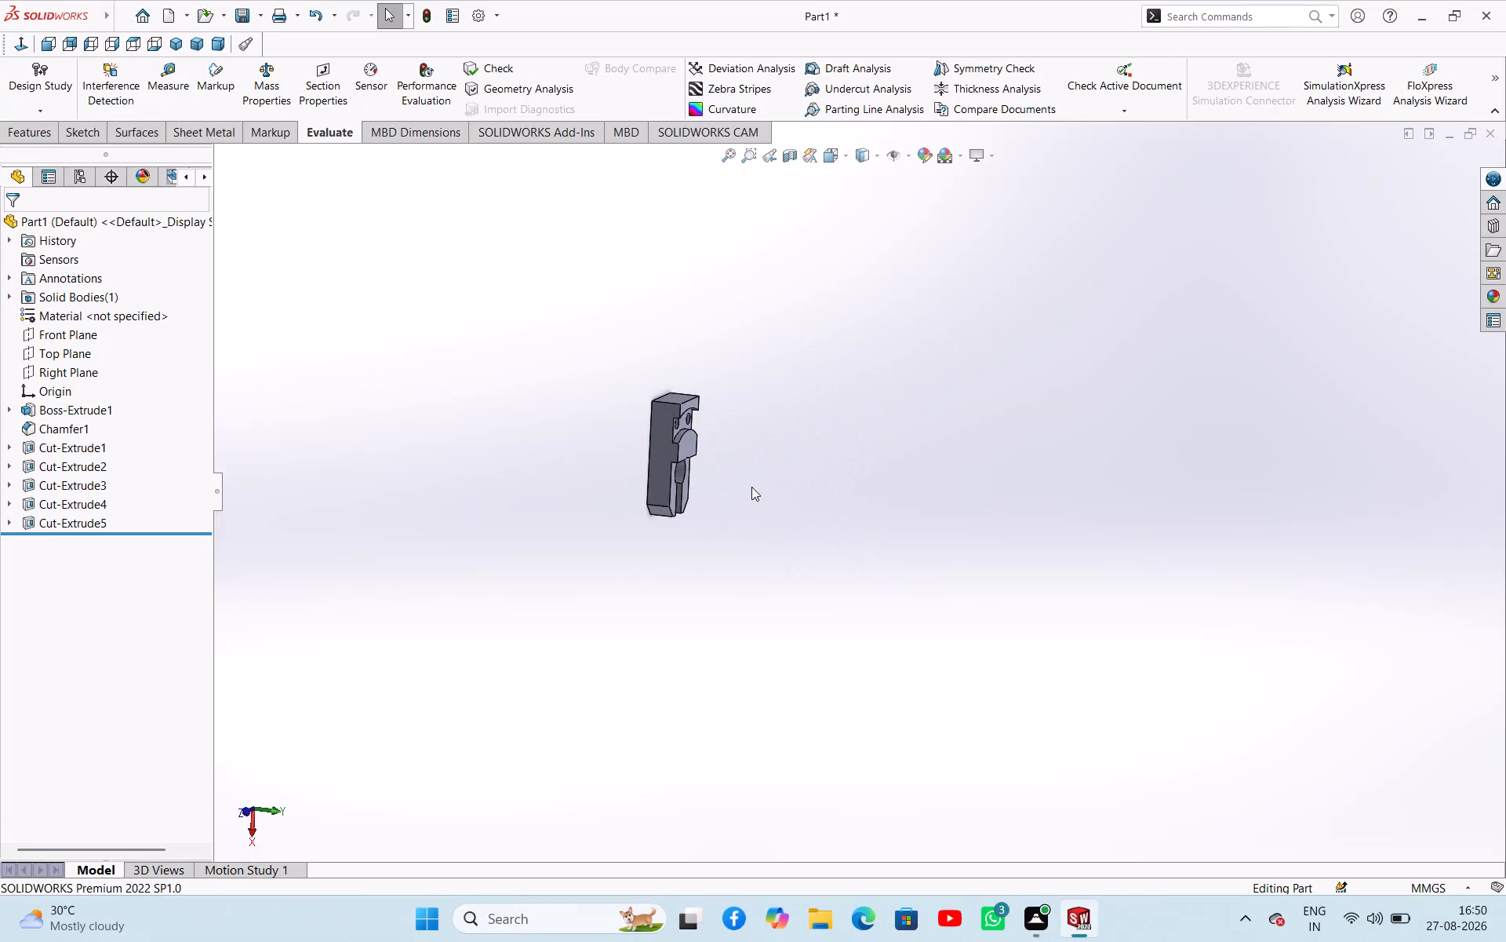
{"action": "scroll", "coordinate": [738, 487], "scroll_direction": "down", "scroll_amount": 7}
{"action": "scroll", "coordinate": [809, 309], "scroll_direction": "down", "scroll_amount": 4}
{"action": "scroll", "coordinate": [718, 257], "scroll_direction": "up", "scroll_amount": 5}
{"action": "scroll", "coordinate": [741, 256], "scroll_direction": "down", "scroll_amount": 3}
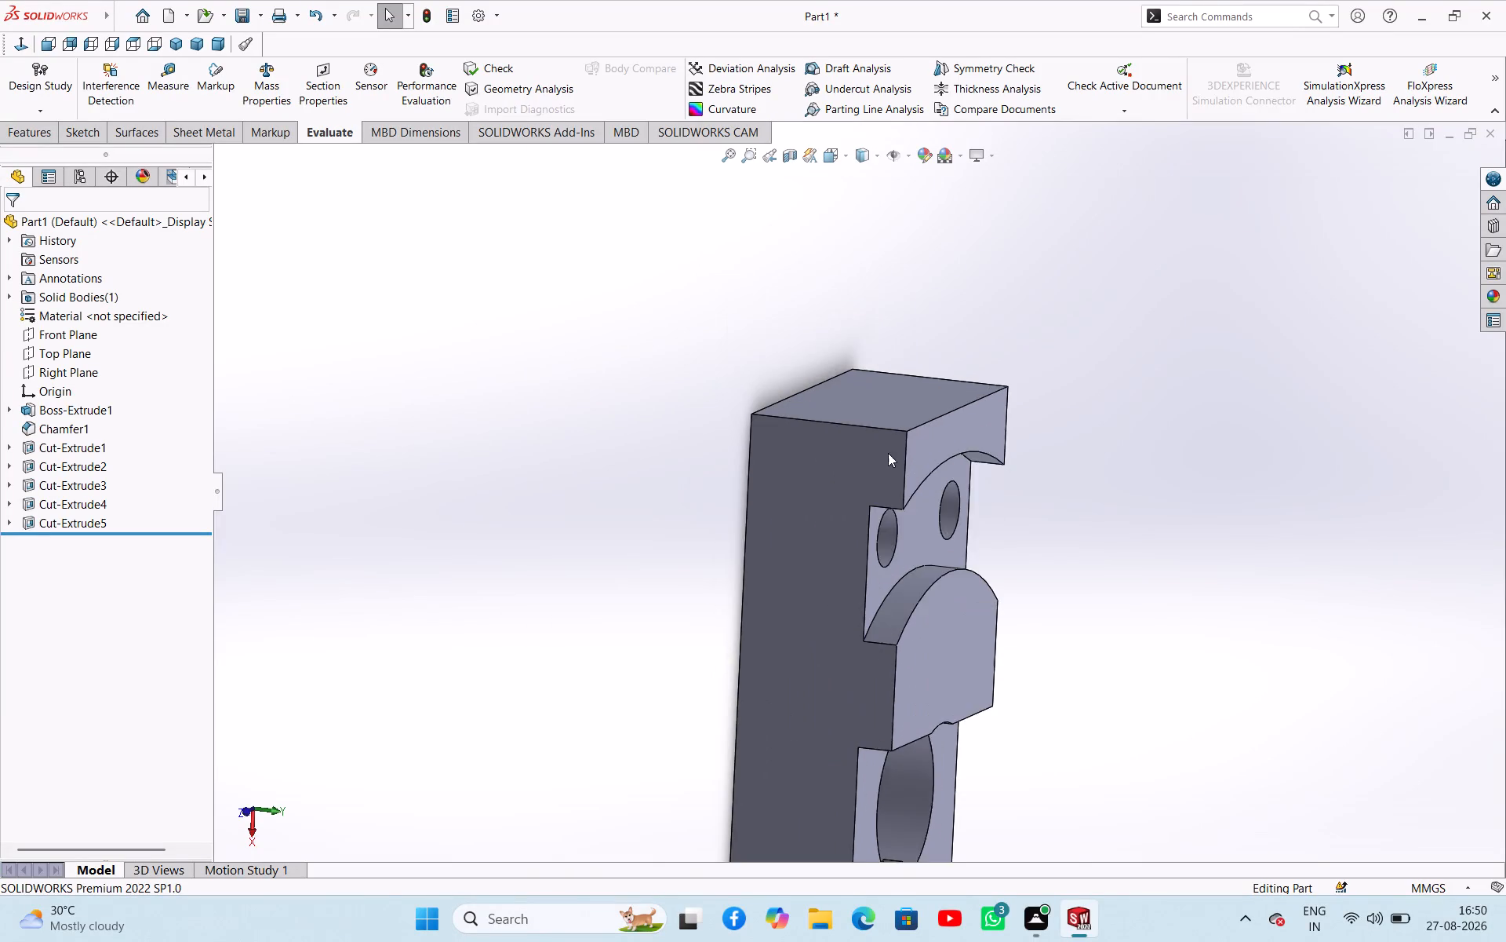
{"action": "scroll", "coordinate": [886, 453], "scroll_direction": "down", "scroll_amount": 3}
{"action": "scroll", "coordinate": [883, 517], "scroll_direction": "up", "scroll_amount": 4}
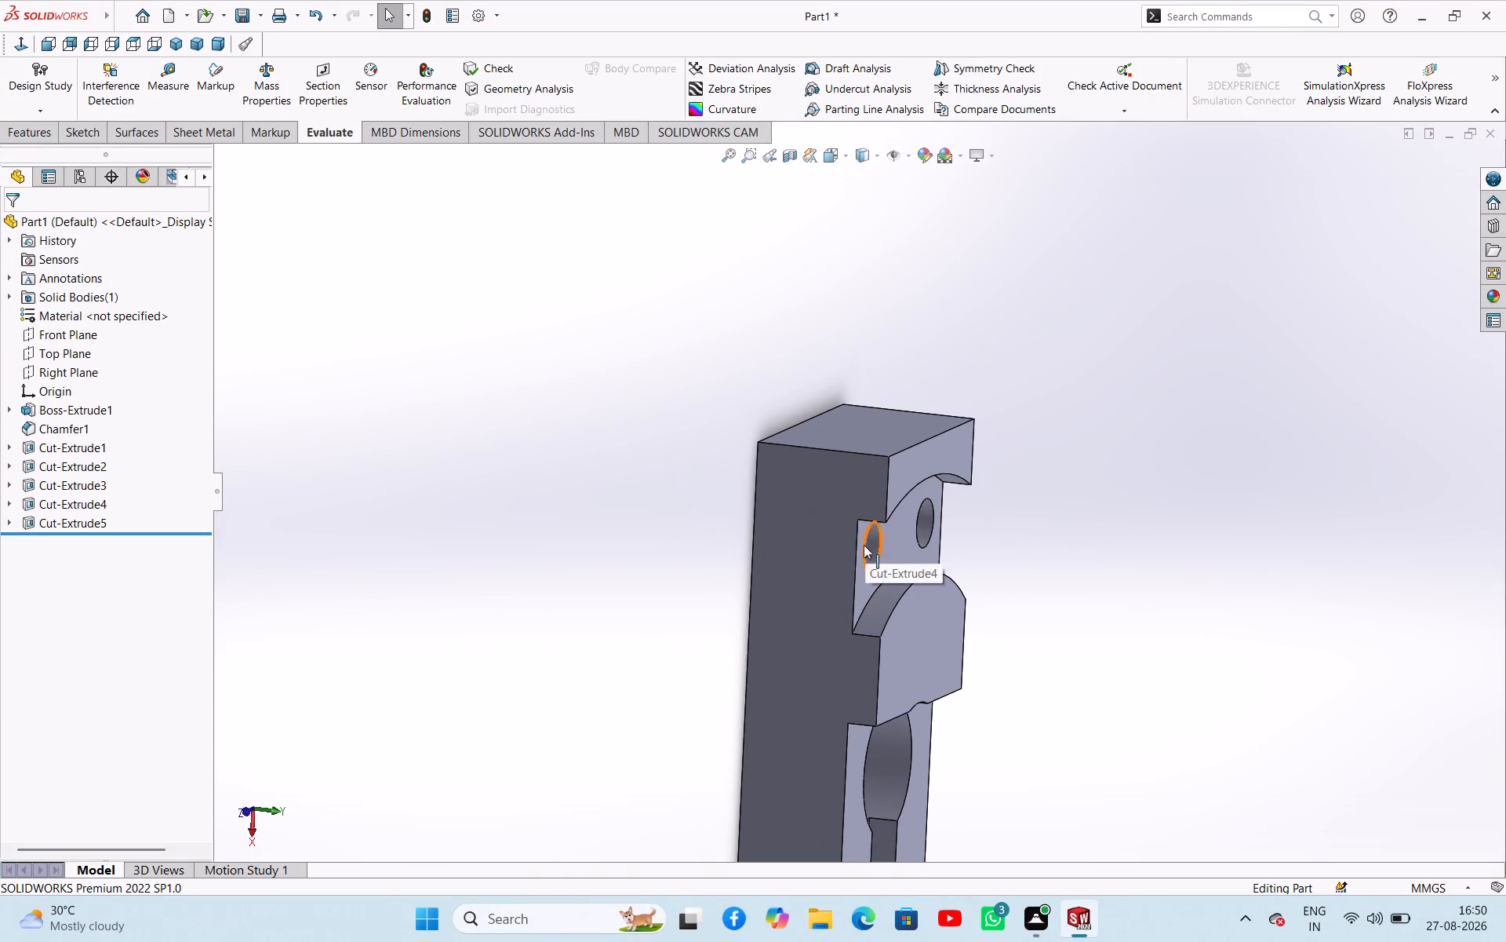
{"action": "left_click", "coordinate": [870, 539]}
{"action": "middle_click_drag", "start_coordinate": [1071, 598], "coordinate": [1025, 575]}
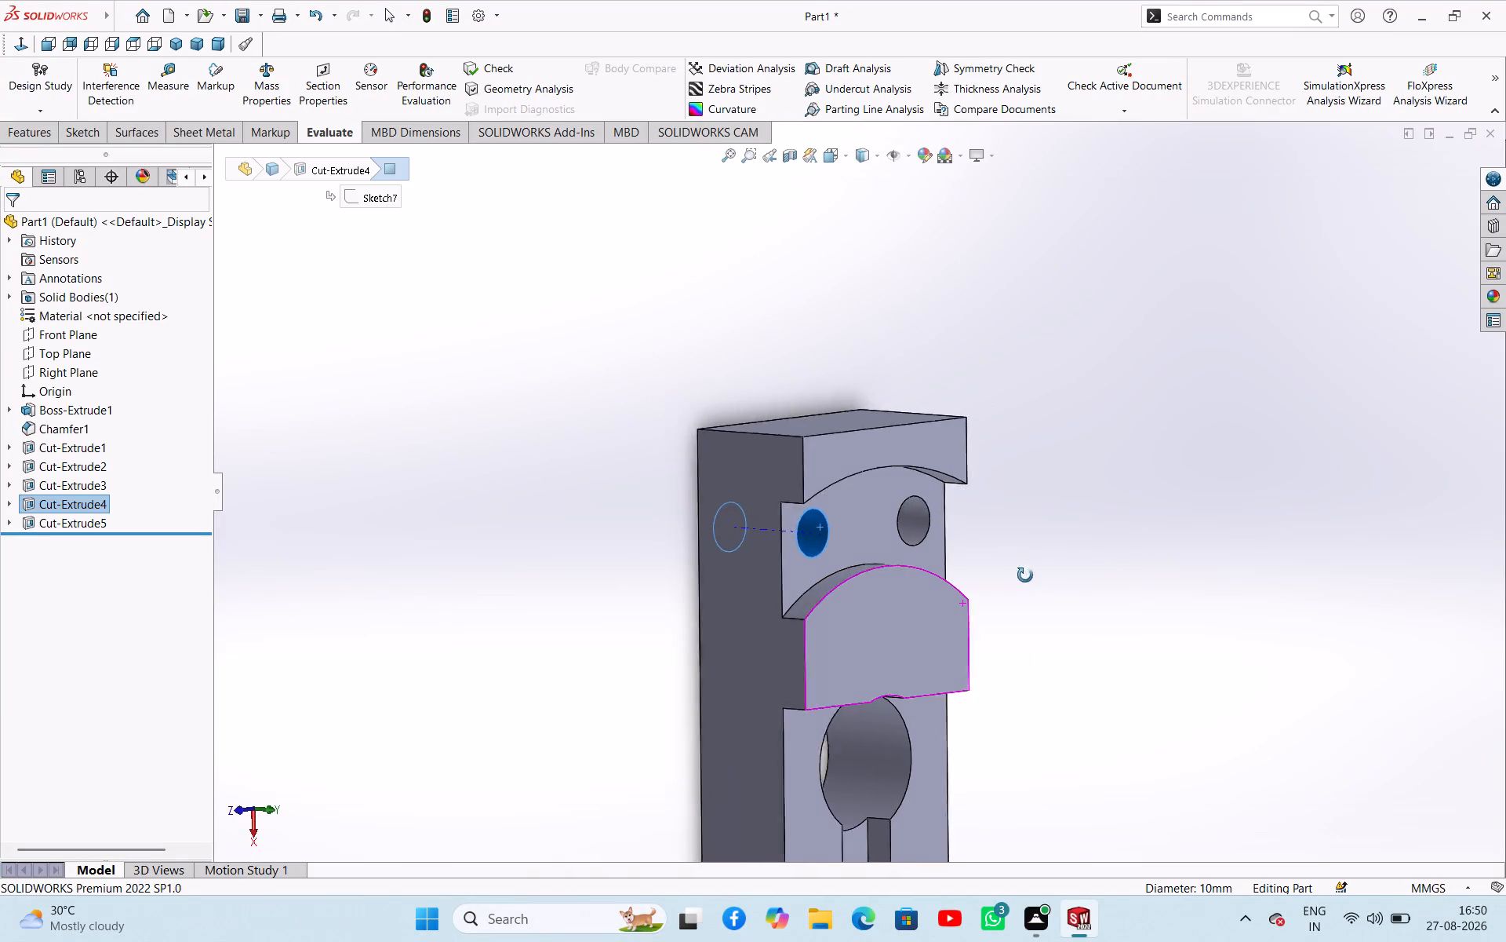
{"action": "middle_click_drag", "start_coordinate": [1025, 575], "coordinate": [937, 594]}
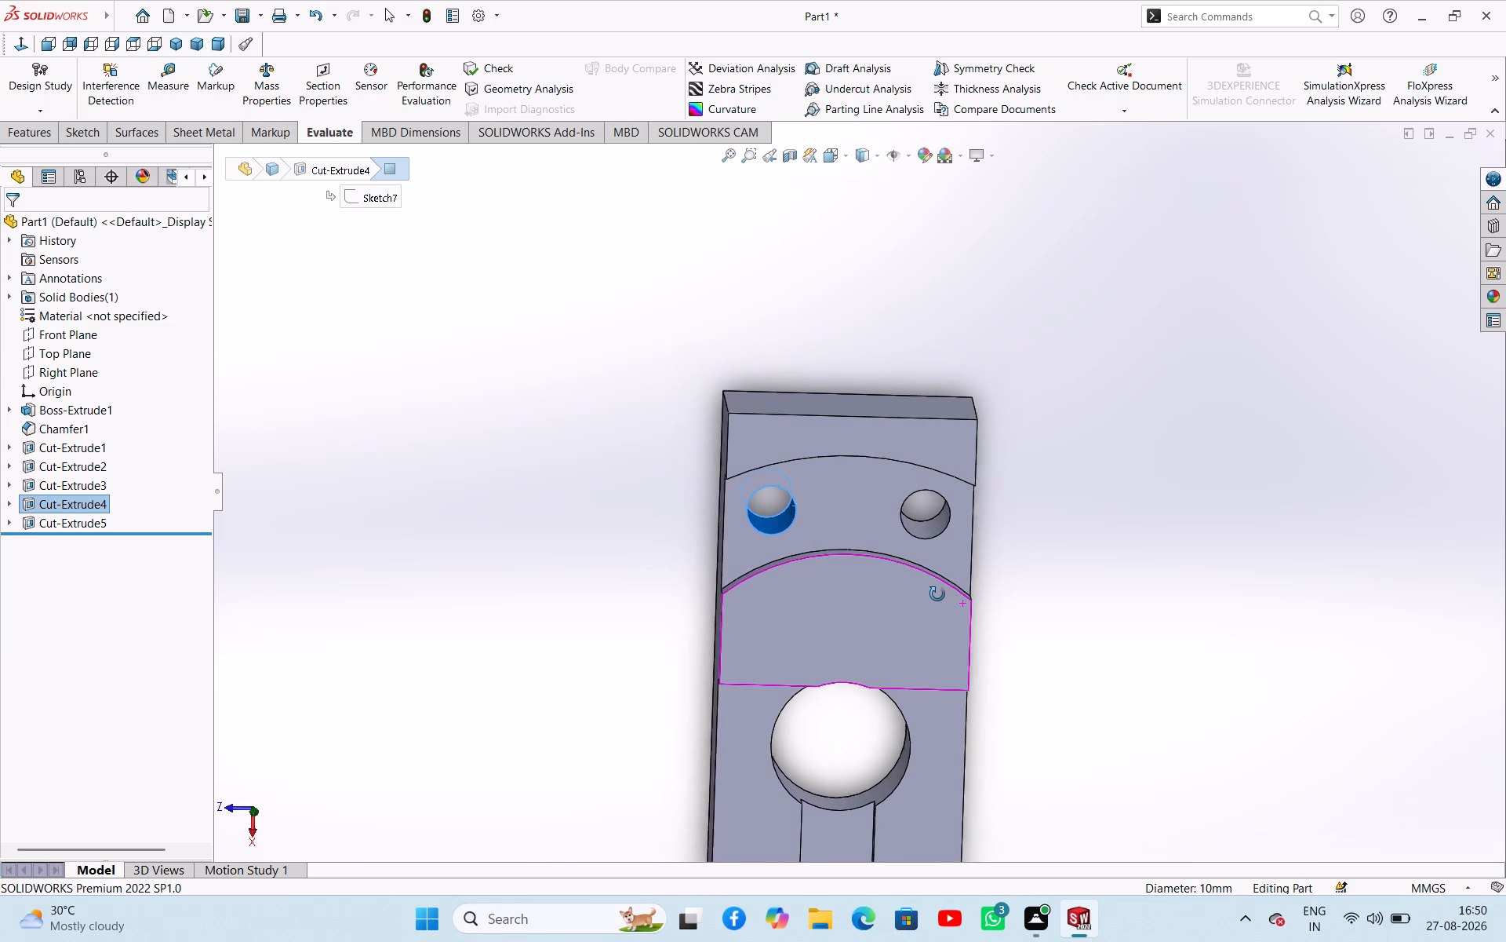
{"action": "middle_click_drag", "start_coordinate": [937, 594], "coordinate": [940, 599]}
{"action": "scroll", "coordinate": [940, 599], "scroll_direction": "up", "scroll_amount": 2}
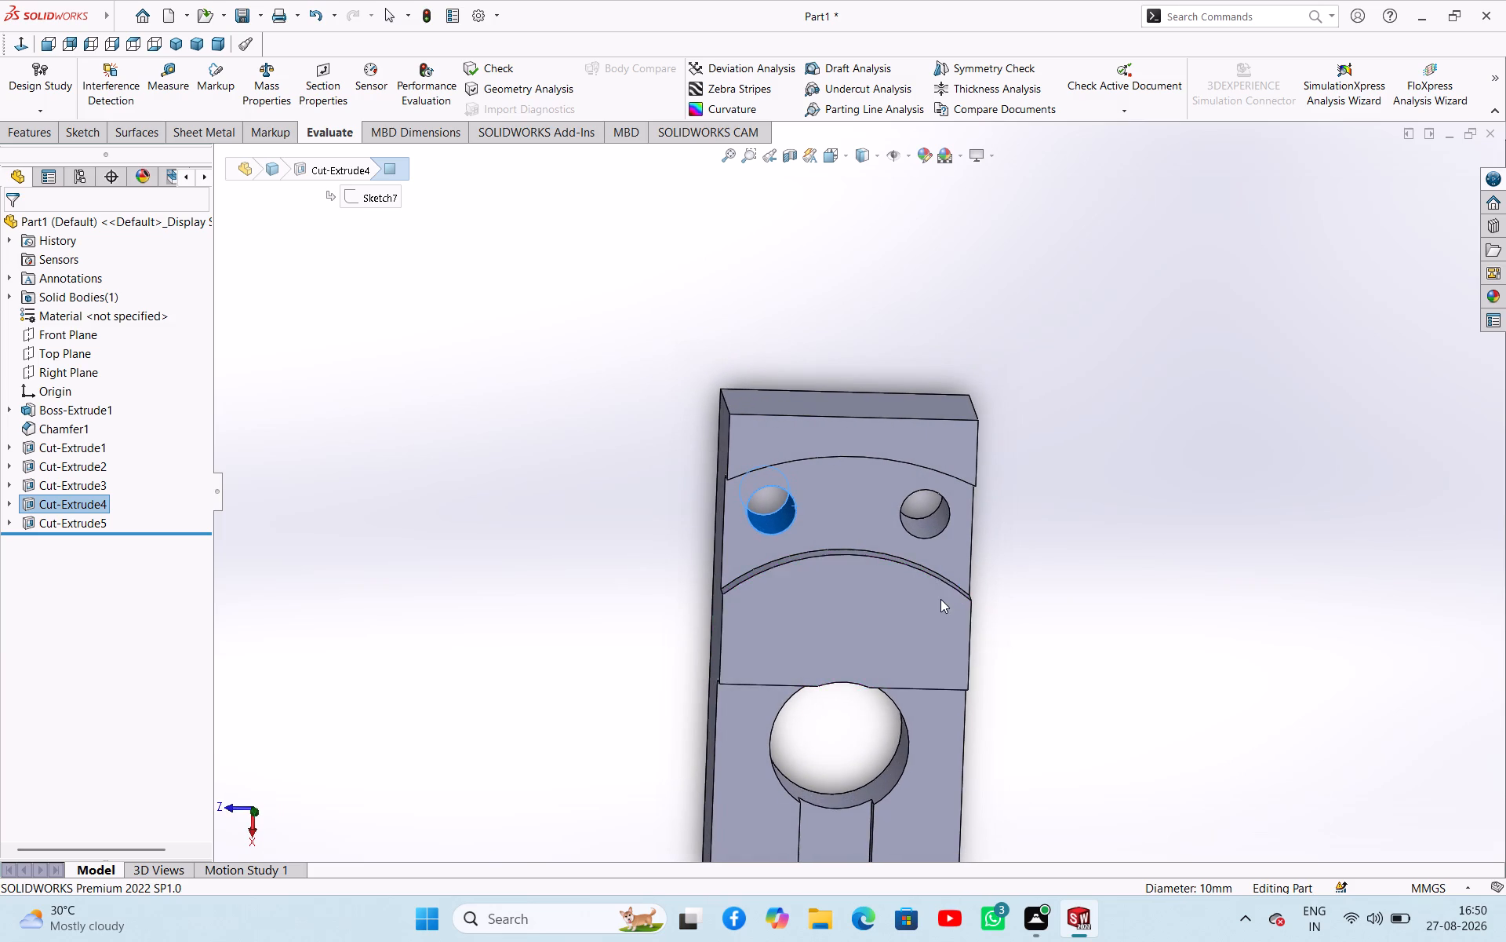
{"action": "scroll", "coordinate": [940, 599], "scroll_direction": "up", "scroll_amount": 2}
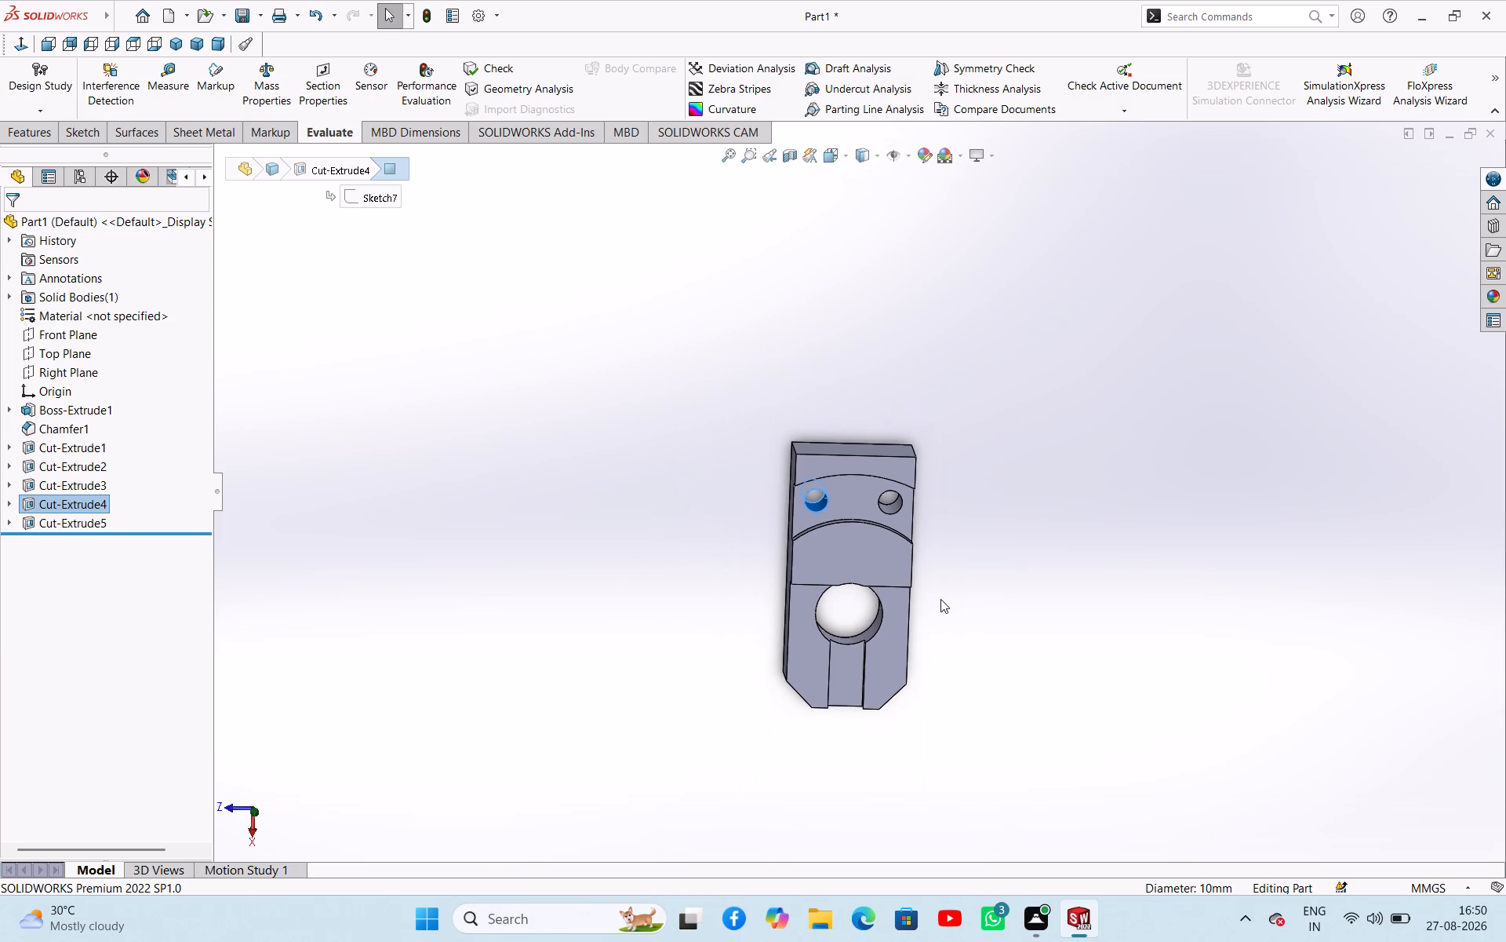
{"action": "scroll", "coordinate": [940, 599], "scroll_direction": "up", "scroll_amount": 4}
{"action": "left_click", "coordinate": [939, 599]}
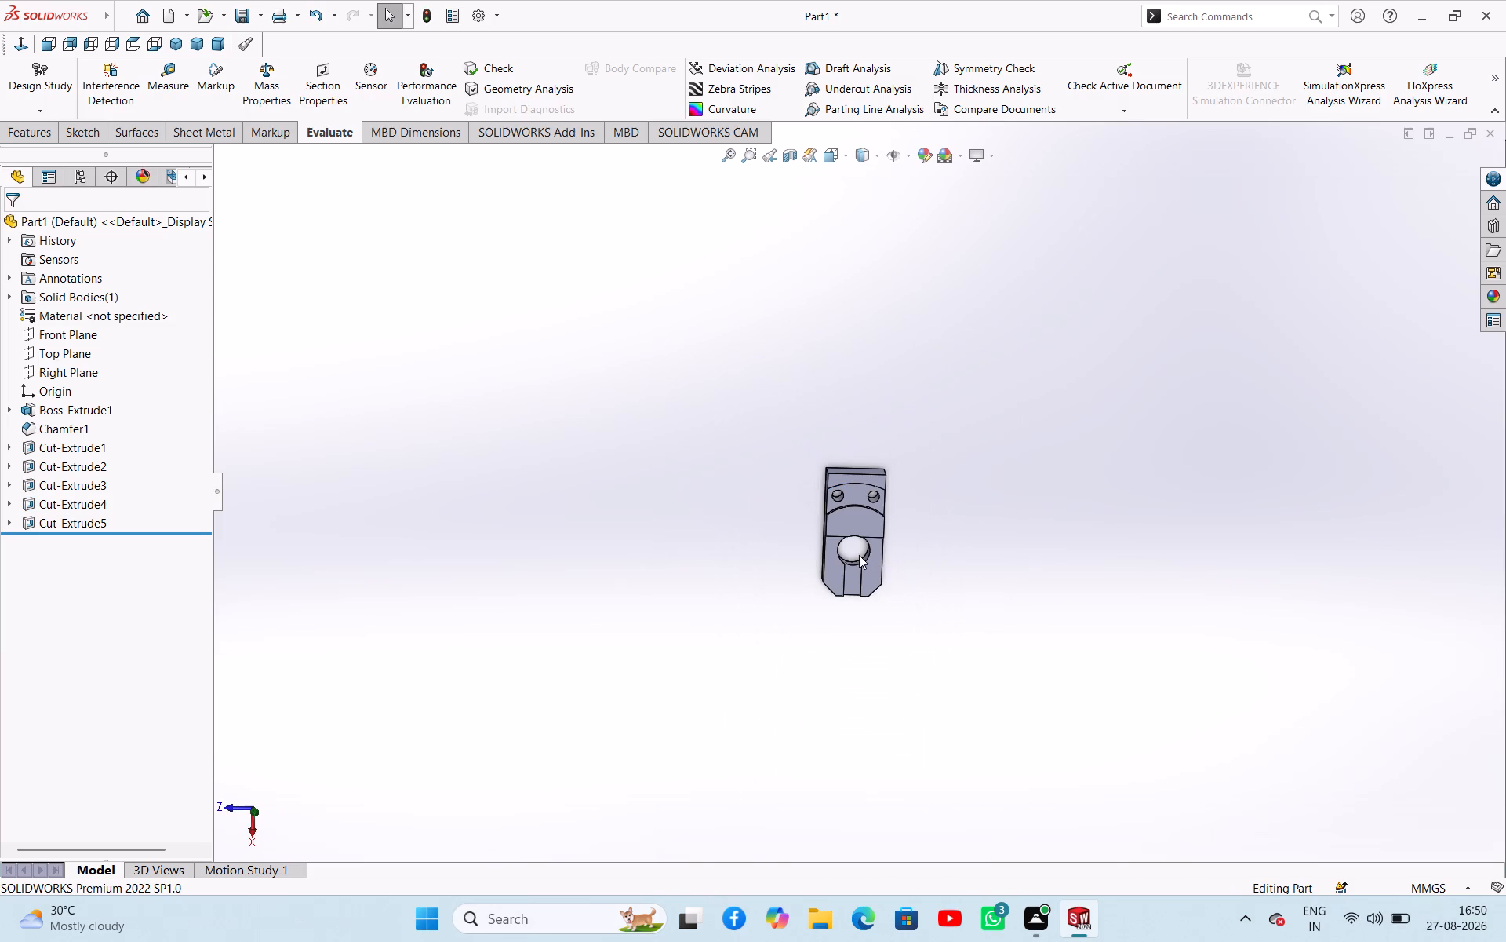
Check the diameter of the large through hole by selecting its wall and viewing it obliquely.
{"action": "scroll", "coordinate": [859, 555], "scroll_direction": "down", "scroll_amount": 3}
{"action": "left_click", "coordinate": [859, 555]}
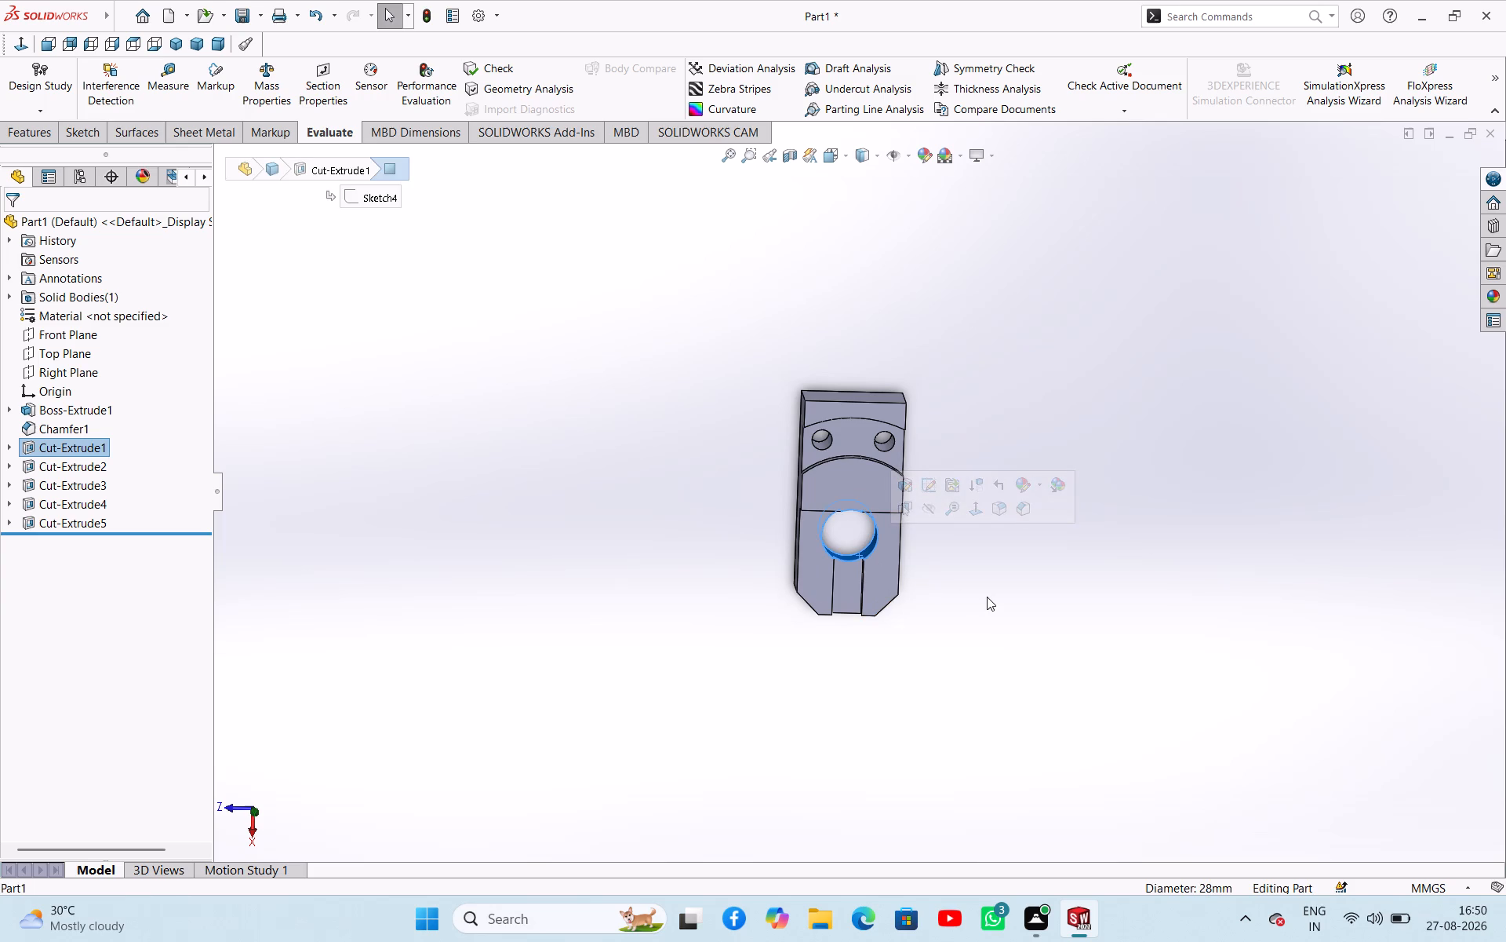
{"action": "scroll", "coordinate": [987, 597], "scroll_direction": "up", "scroll_amount": 1}
{"action": "middle_click_drag", "start_coordinate": [987, 597], "coordinate": [1006, 613]}
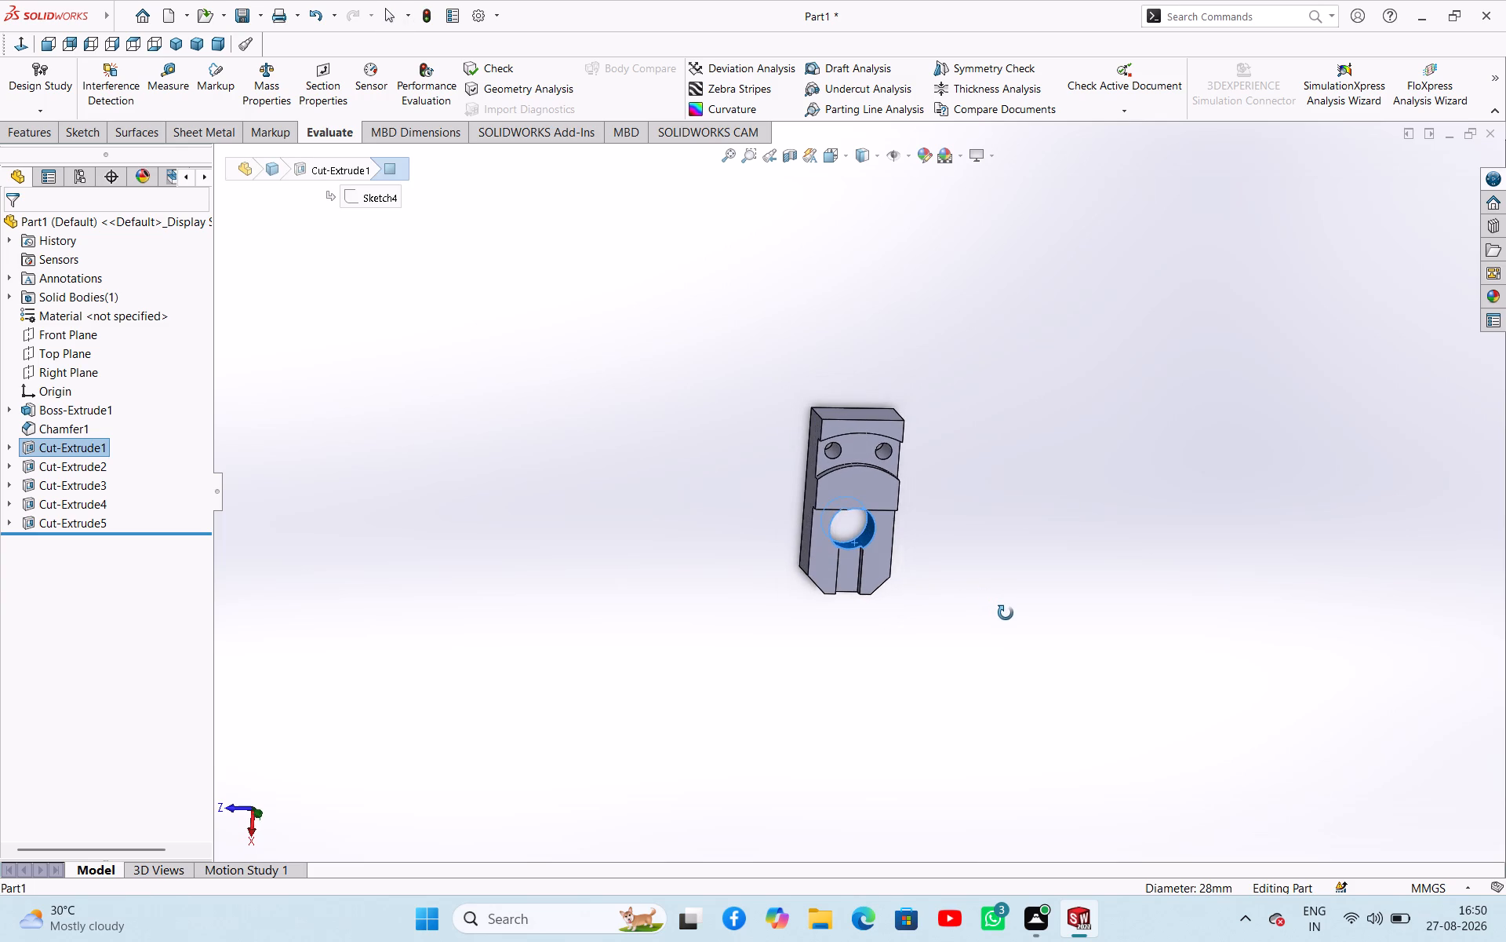
{"action": "middle_click_drag", "start_coordinate": [1006, 613], "coordinate": [1028, 684]}
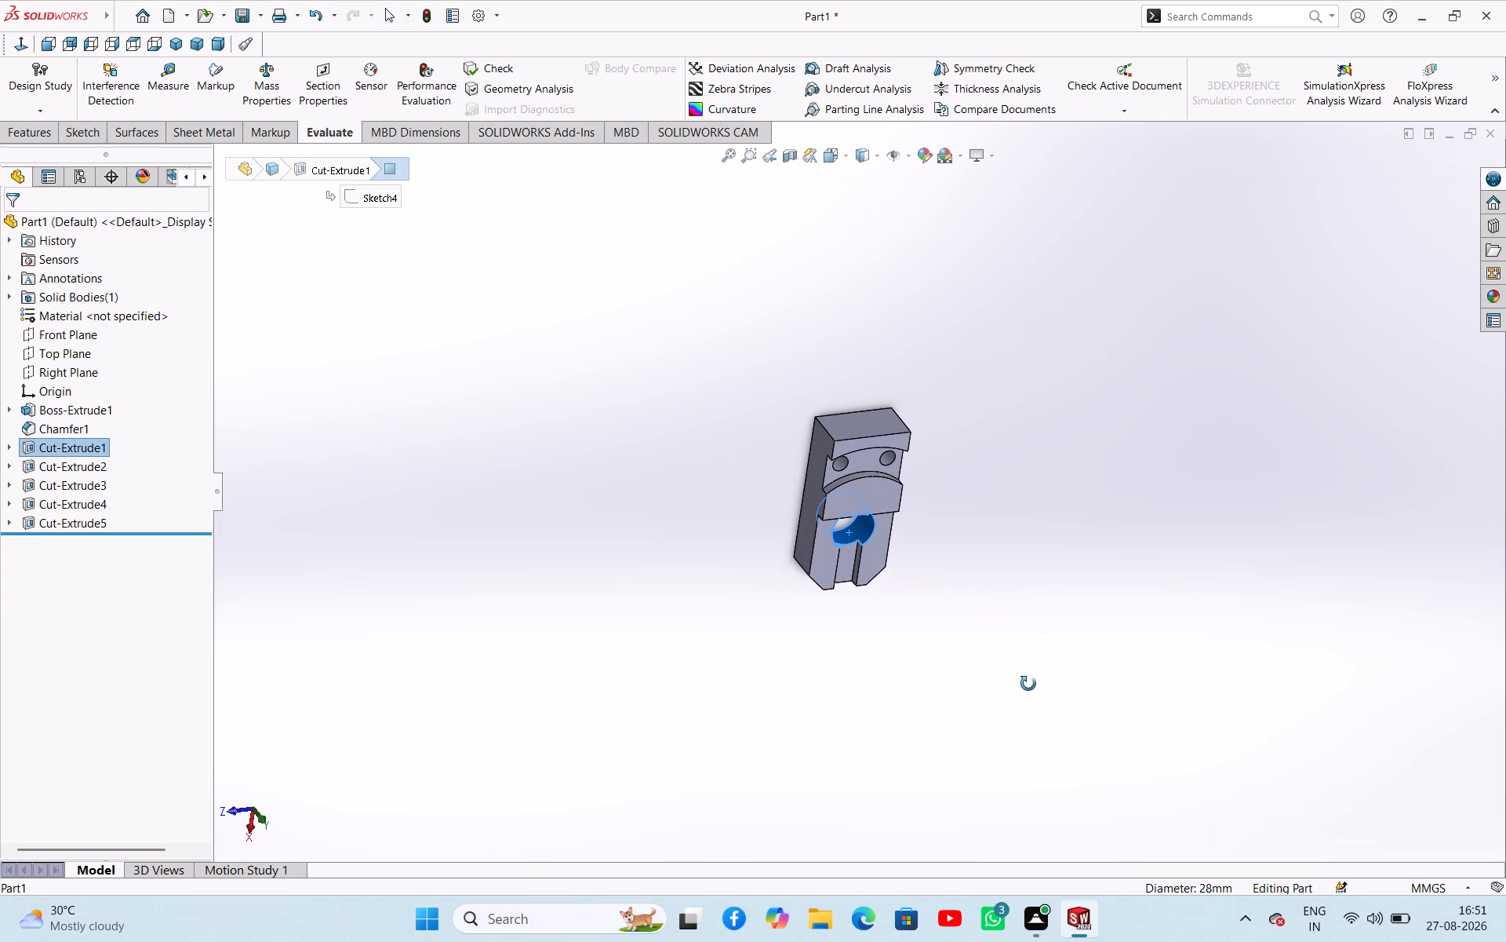
{"action": "middle_click_drag", "start_coordinate": [1028, 684], "coordinate": [1028, 685]}
Inspect the raised face between the curved groove and the step, and view the block's underside.
{"action": "scroll", "coordinate": [969, 549], "scroll_direction": "down", "scroll_amount": 4}
{"action": "scroll", "coordinate": [729, 418], "scroll_direction": "down", "scroll_amount": 4}
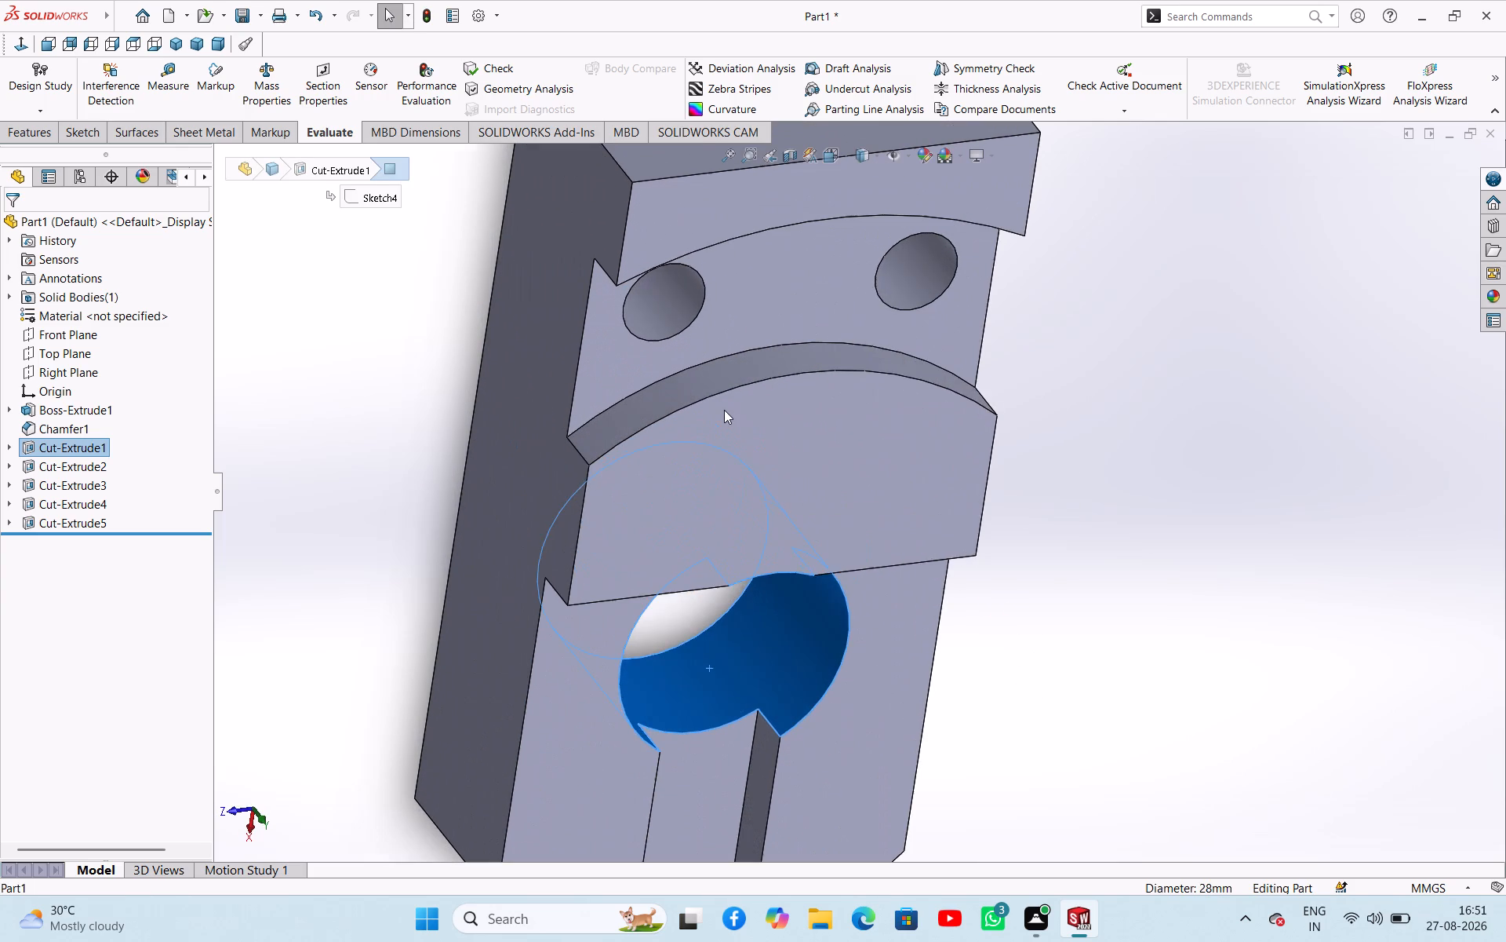
{"action": "scroll", "coordinate": [724, 410], "scroll_direction": "down", "scroll_amount": 1}
{"action": "left_click", "coordinate": [724, 418]}
{"action": "left_click", "coordinate": [1038, 590]}
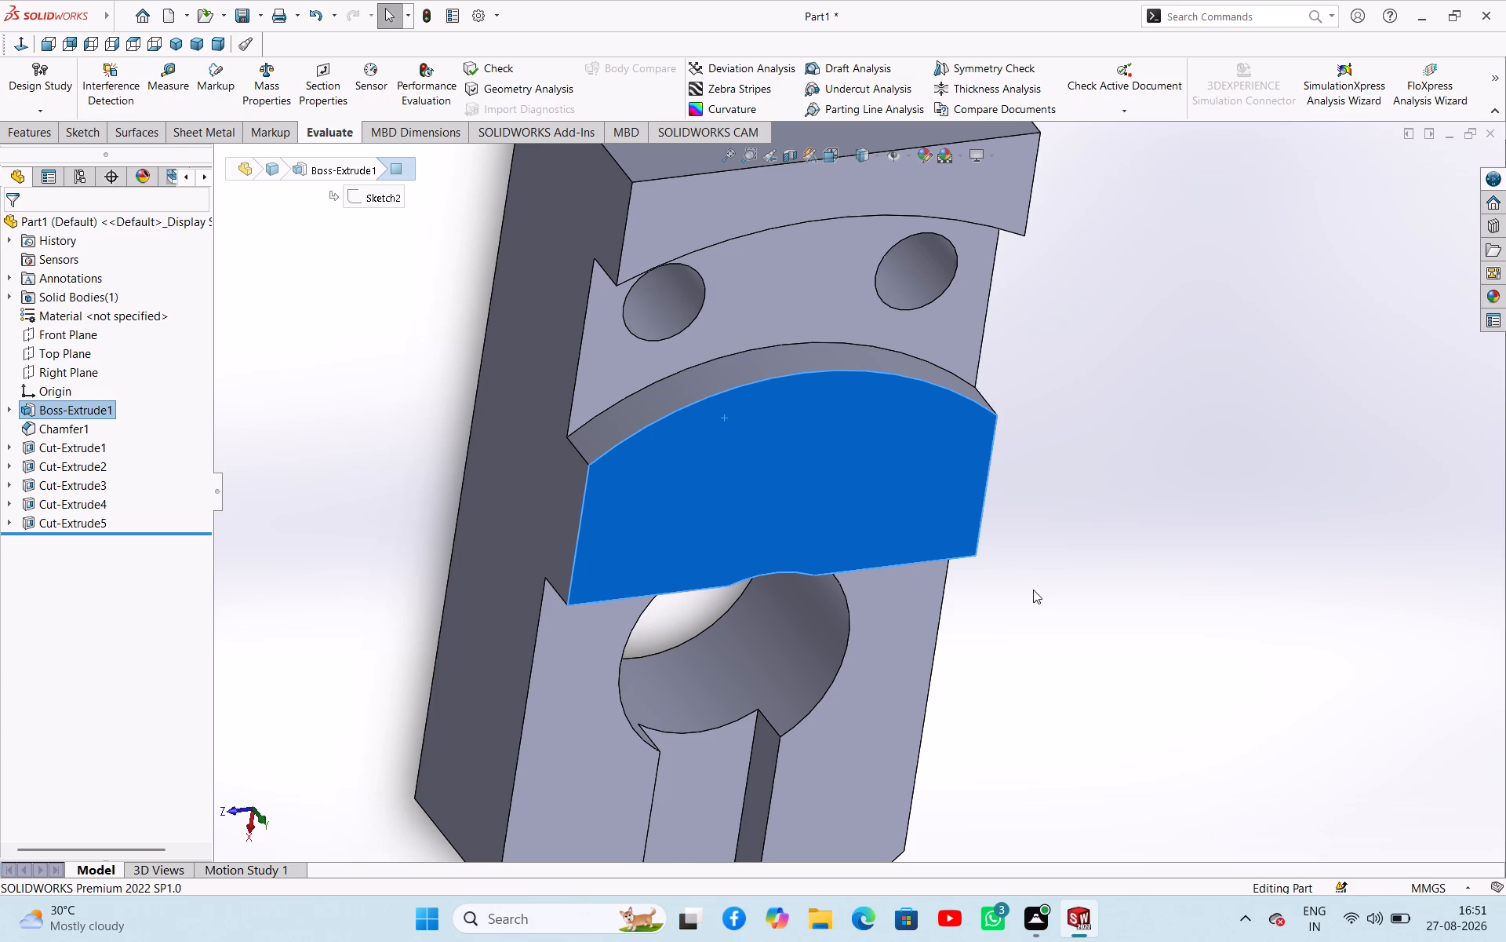
{"action": "scroll", "coordinate": [1033, 590], "scroll_direction": "up", "scroll_amount": 1}
{"action": "scroll", "coordinate": [1033, 590], "scroll_direction": "down", "scroll_amount": 1}
{"action": "scroll", "coordinate": [1033, 590], "scroll_direction": "up", "scroll_amount": 1}
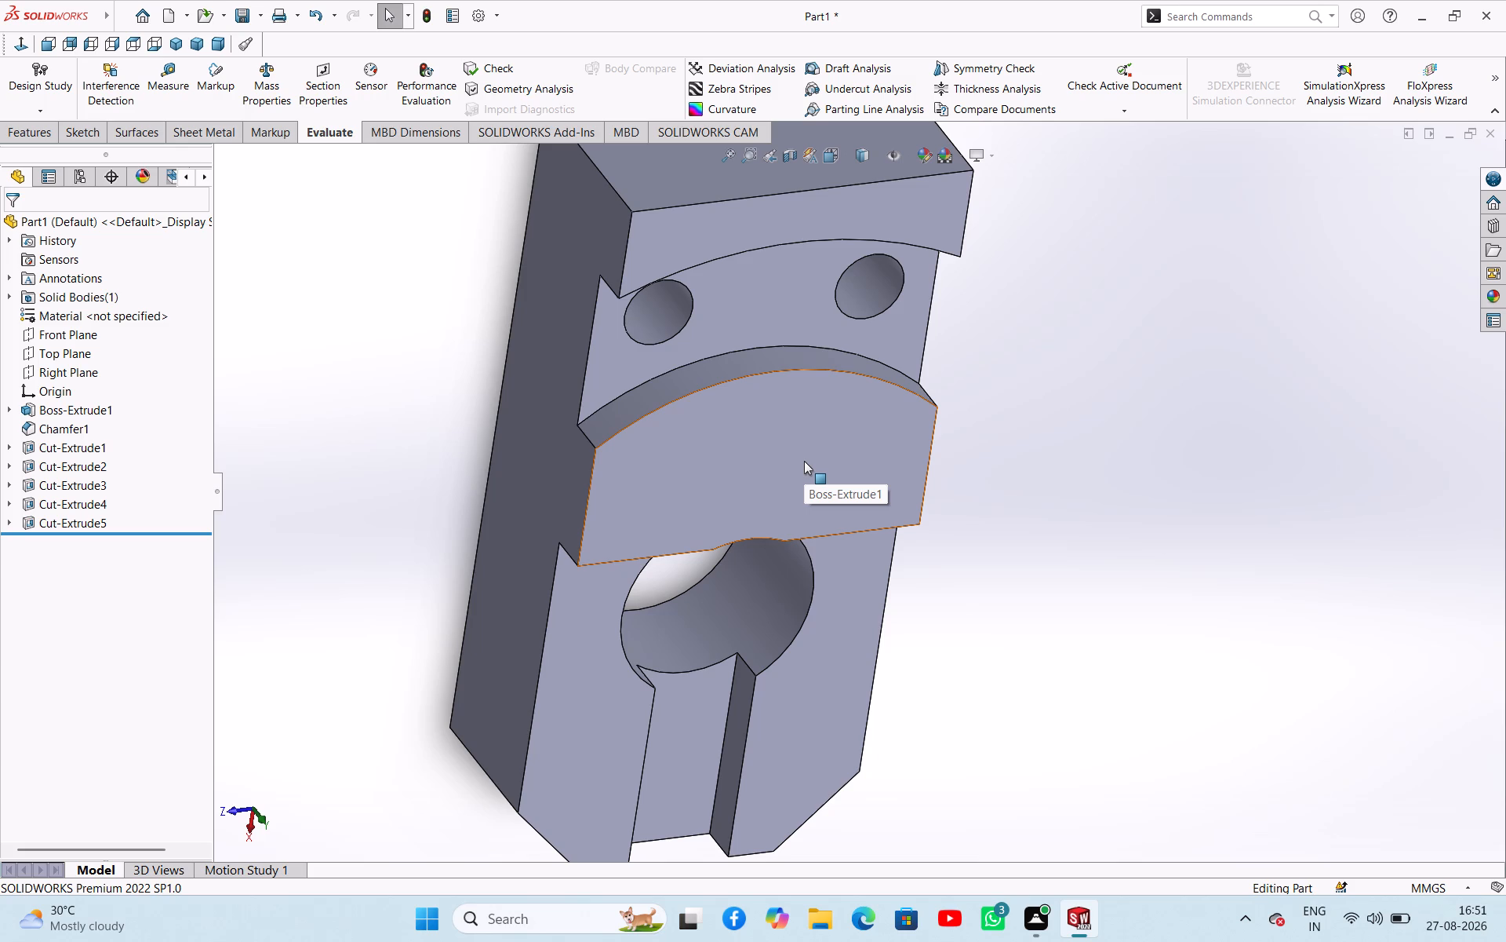
{"action": "scroll", "coordinate": [802, 461], "scroll_direction": "up", "scroll_amount": 2}
{"action": "middle_click_drag", "start_coordinate": [801, 462], "coordinate": [998, 475]}
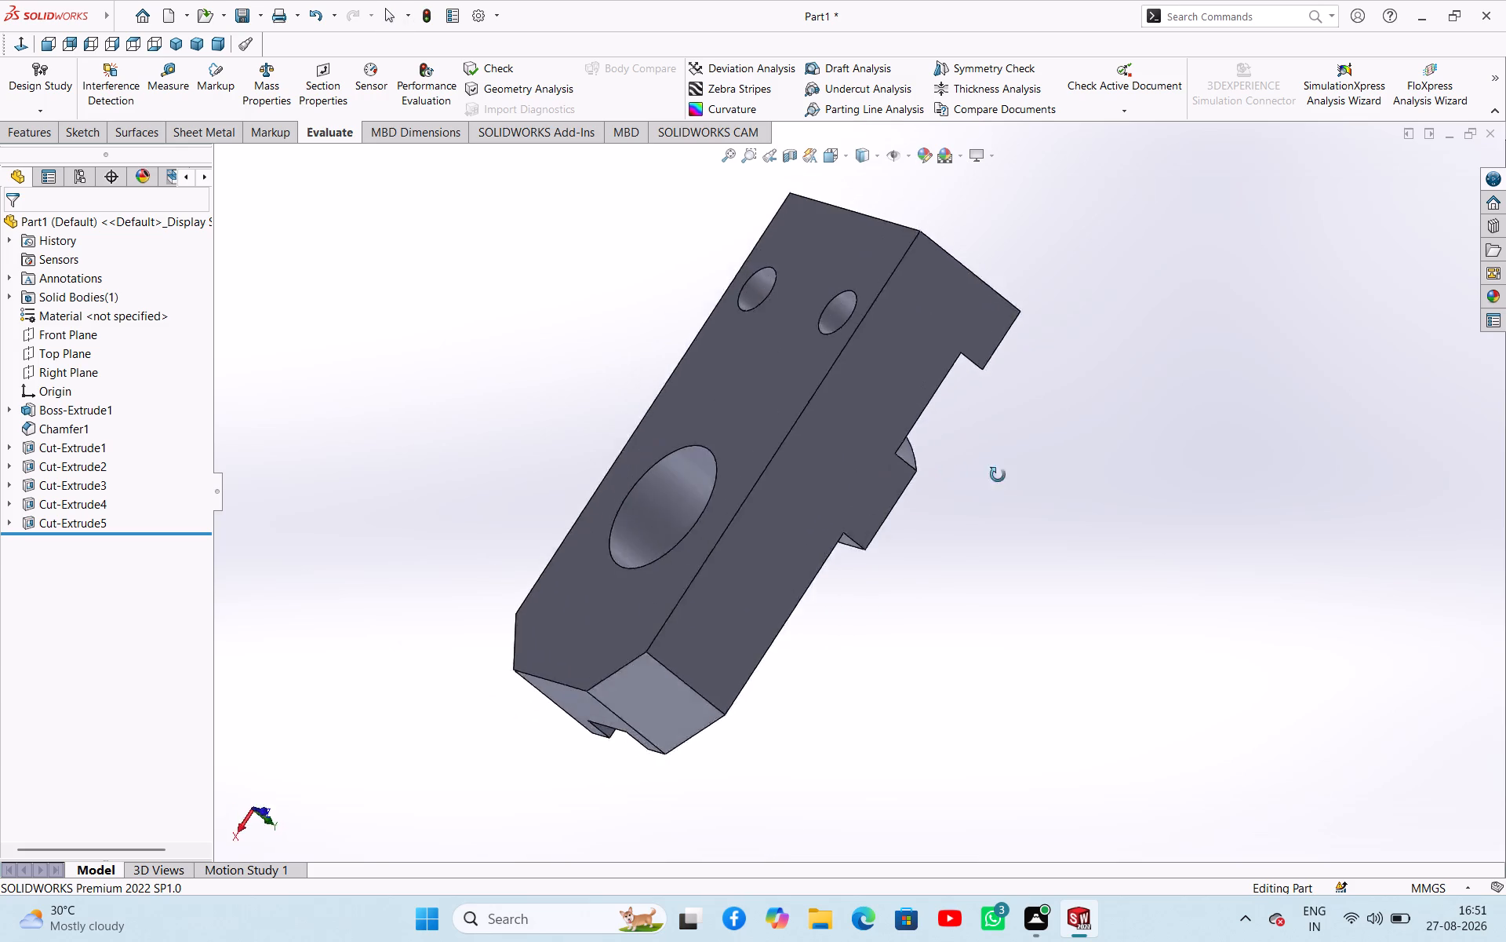
{"action": "middle_click_drag", "start_coordinate": [998, 475], "coordinate": [805, 470]}
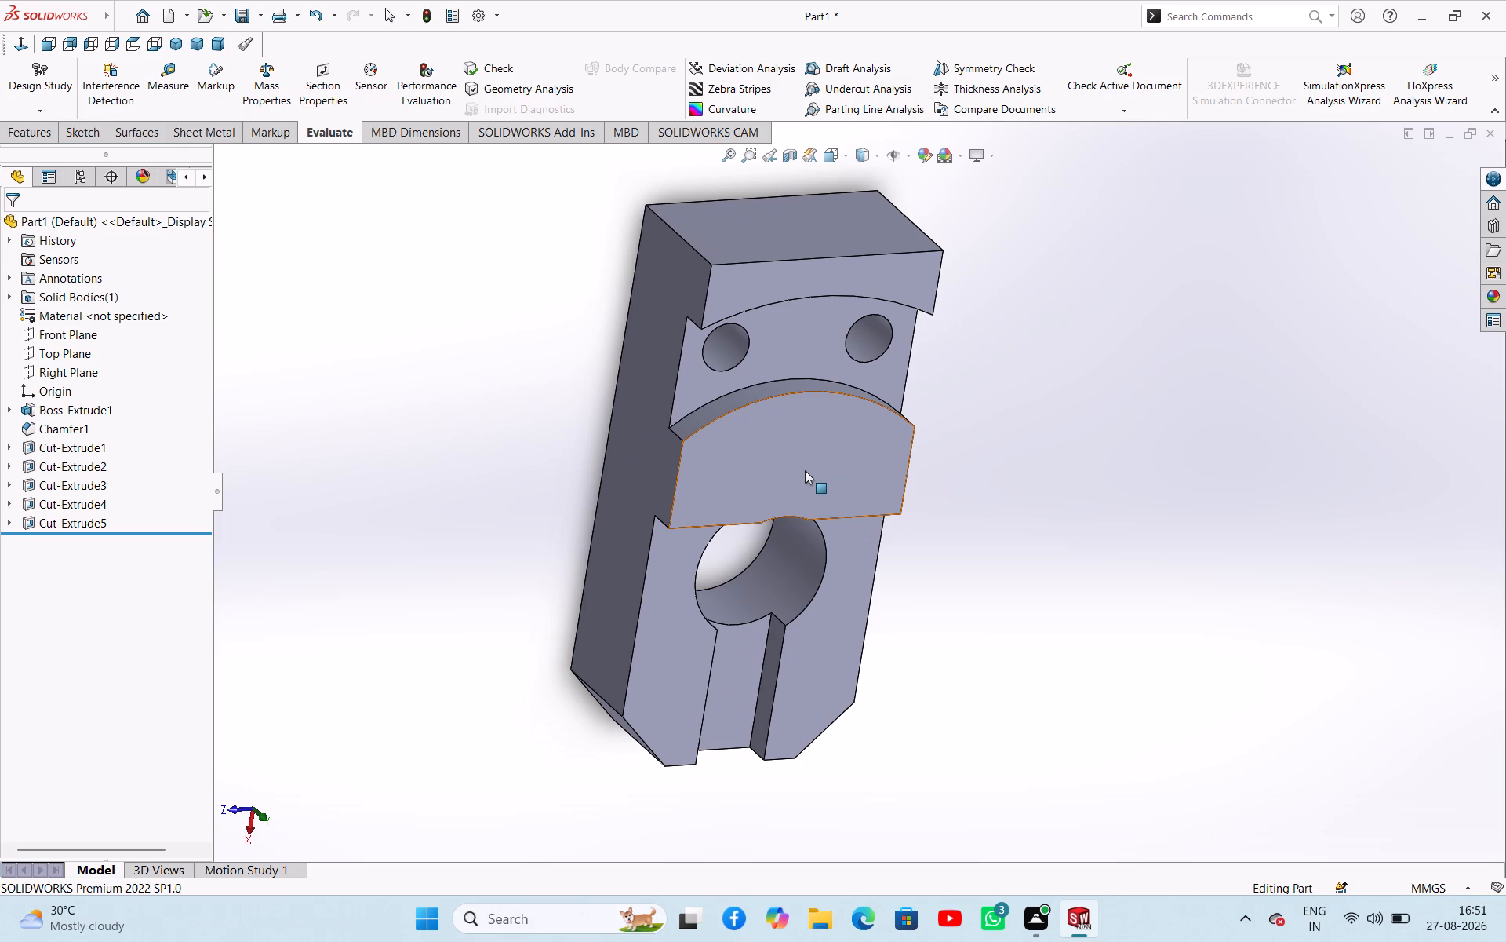
{"action": "scroll", "coordinate": [796, 418], "scroll_direction": "up", "scroll_amount": 2}
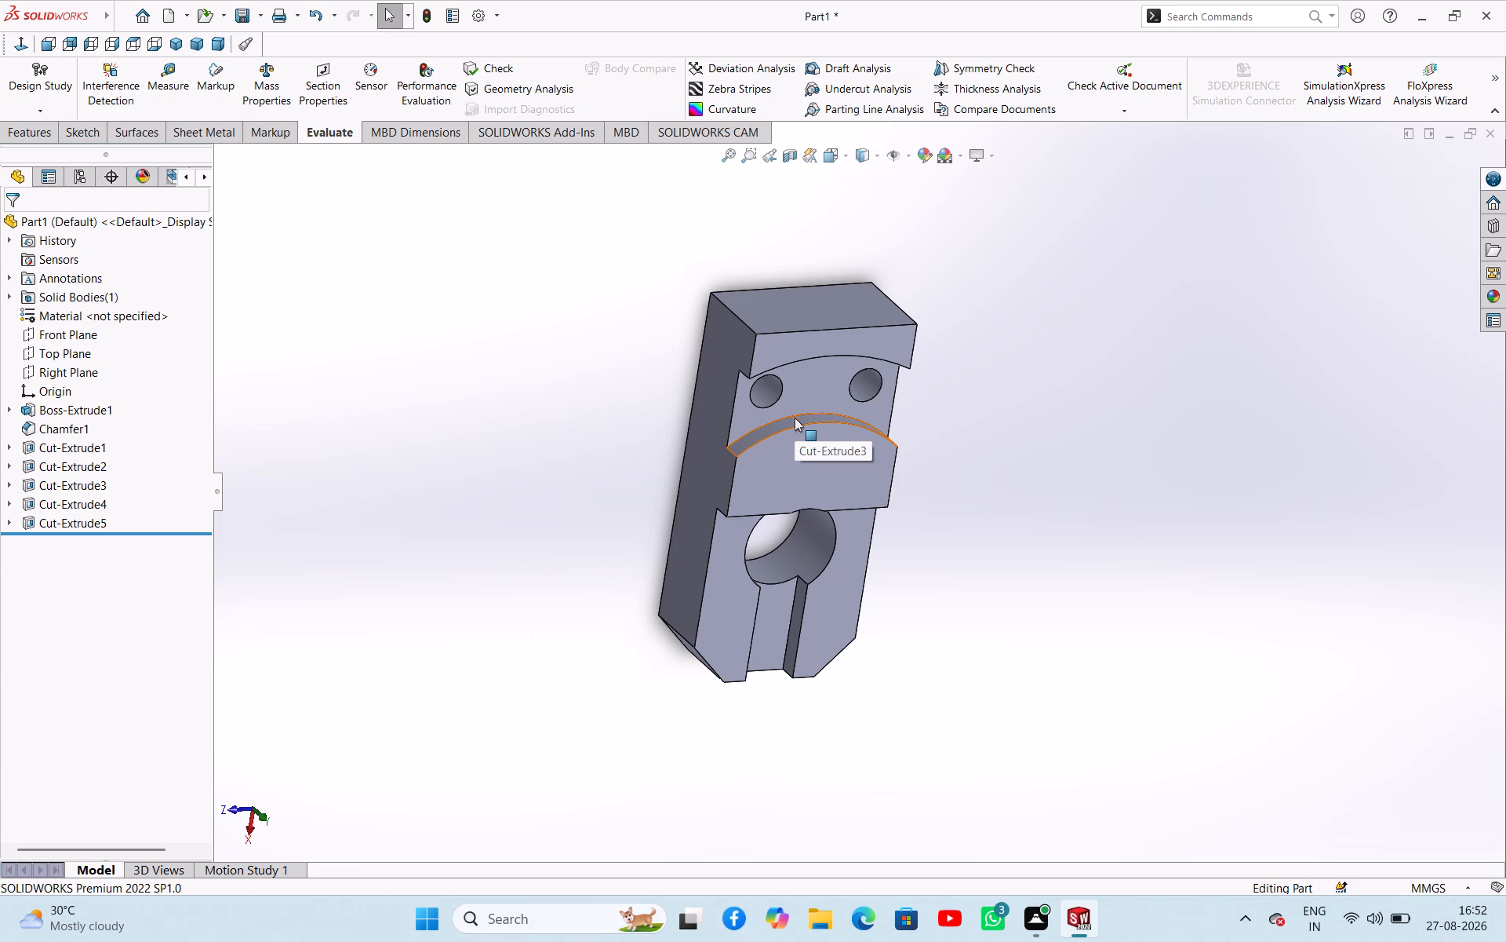
{"action": "scroll", "coordinate": [795, 418], "scroll_direction": "up", "scroll_amount": 1}
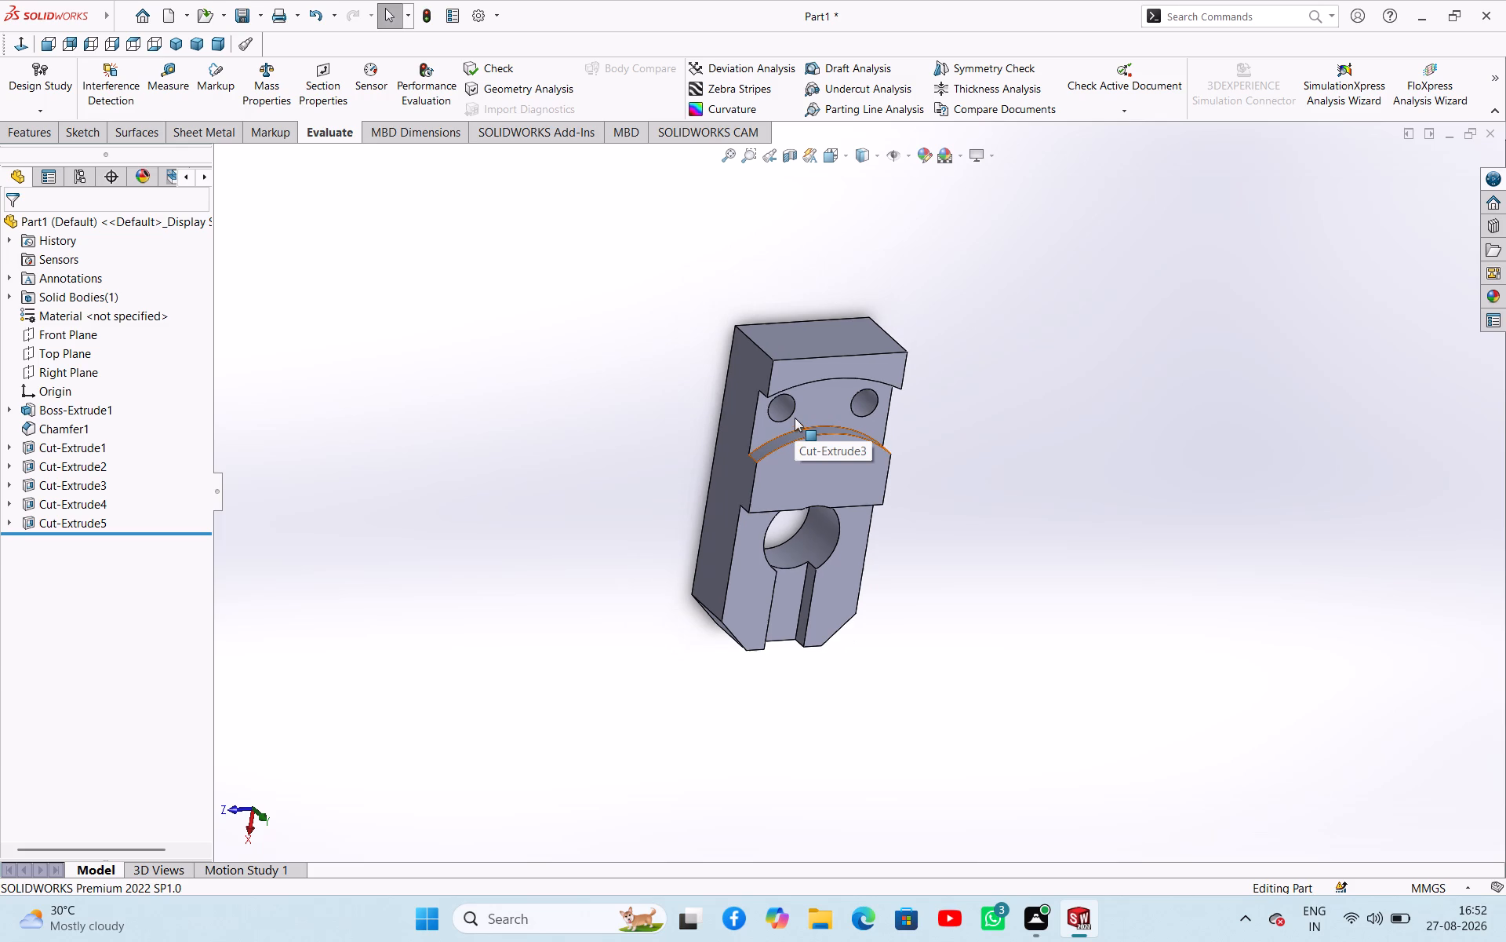
Inspect the curved groove by selecting its floor, the long side face and the groove's arc wall to check its radius.
{"action": "left_click", "coordinate": [830, 416]}
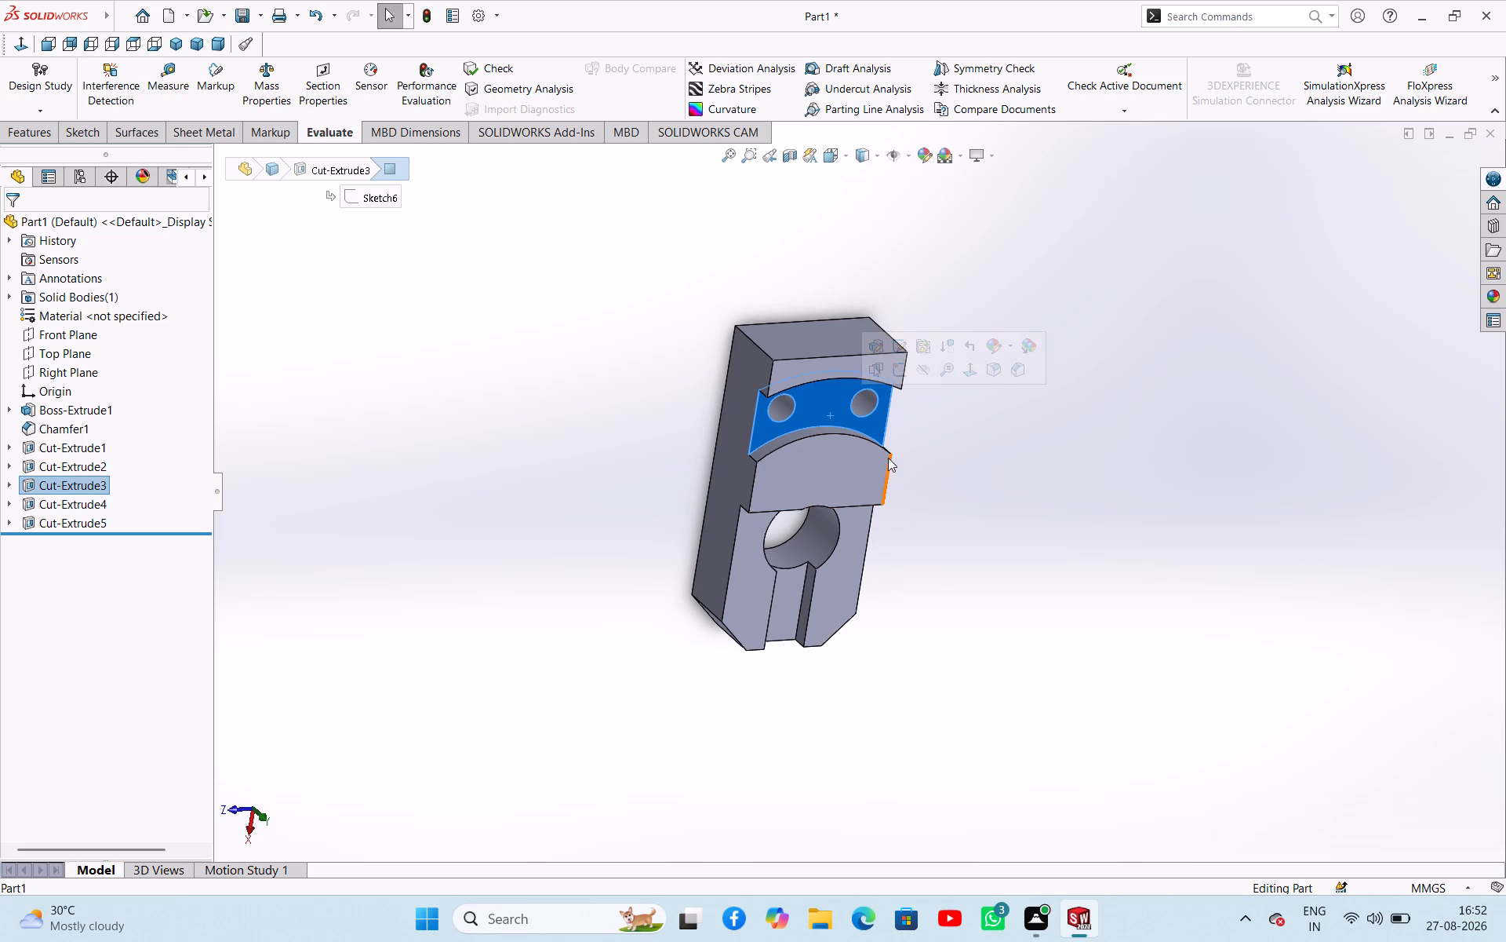
{"action": "middle_click_drag", "start_coordinate": [1036, 432], "coordinate": [842, 427]}
{"action": "left_click", "coordinate": [782, 393]}
{"action": "scroll", "coordinate": [732, 423], "scroll_direction": "down", "scroll_amount": 2}
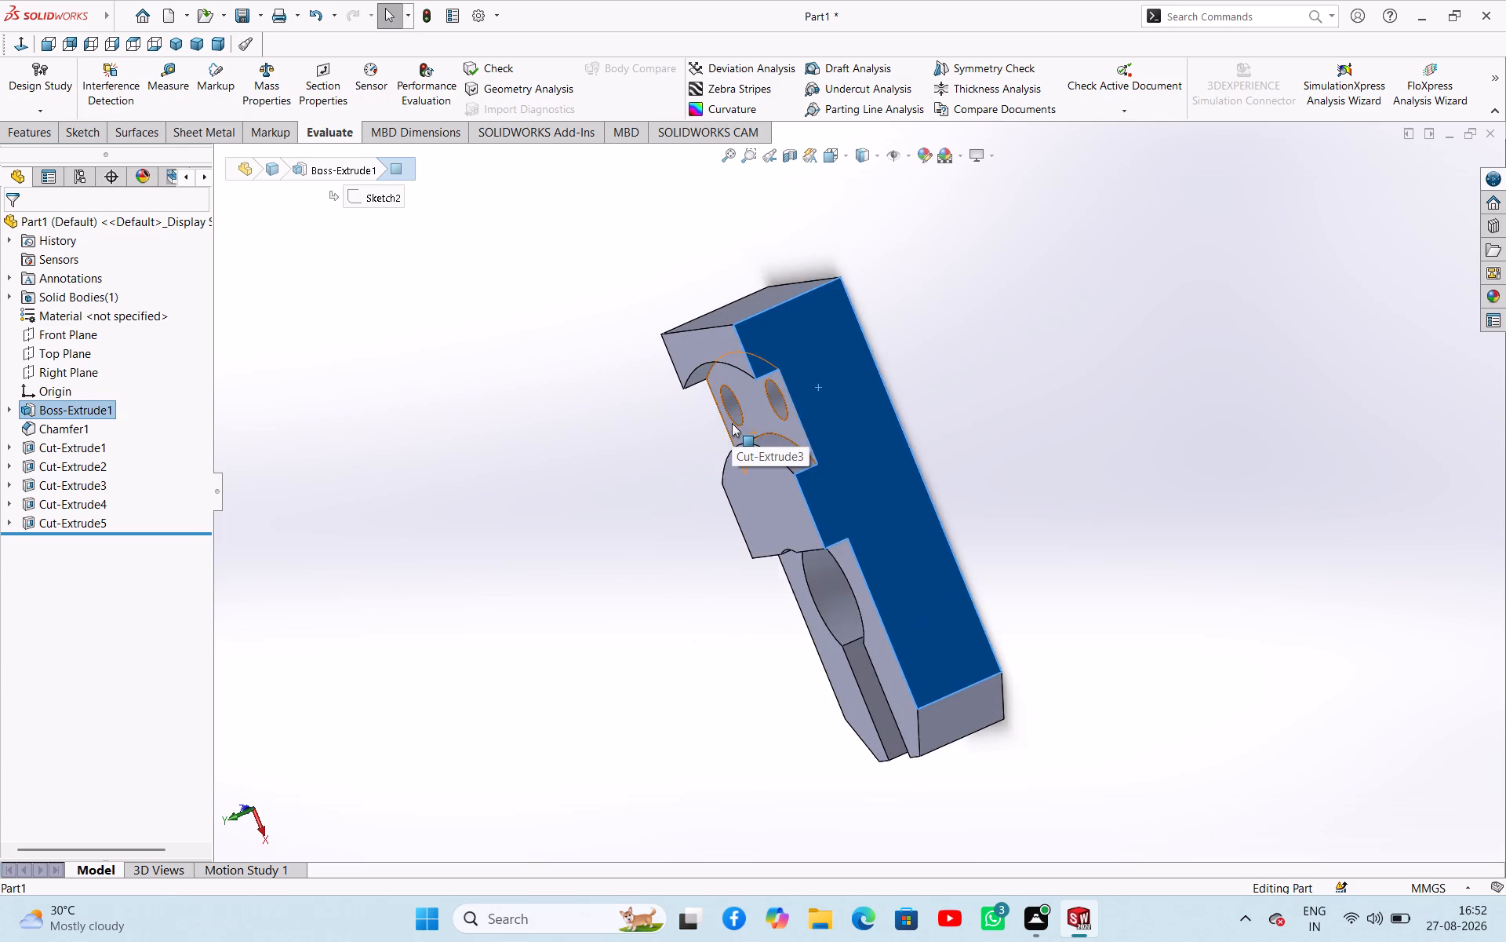
{"action": "scroll", "coordinate": [732, 423], "scroll_direction": "down", "scroll_amount": 2}
{"action": "left_click", "coordinate": [805, 456]}
{"action": "middle_click_drag", "start_coordinate": [699, 421], "coordinate": [914, 406]}
{"action": "scroll", "coordinate": [914, 406], "scroll_direction": "up", "scroll_amount": 2}
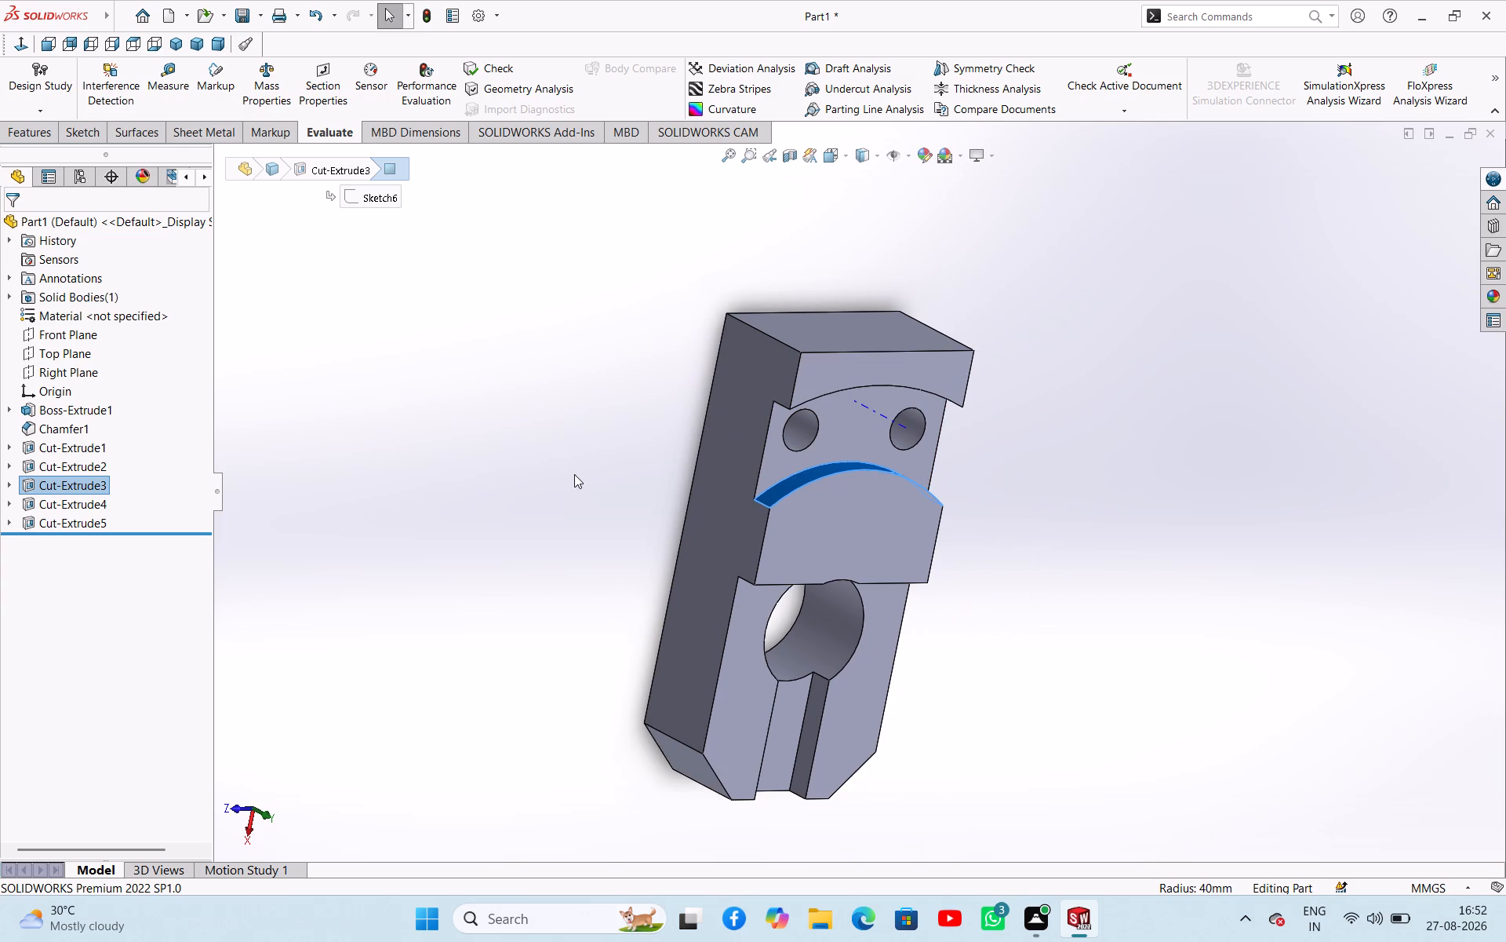
{"action": "left_click", "coordinate": [574, 474]}
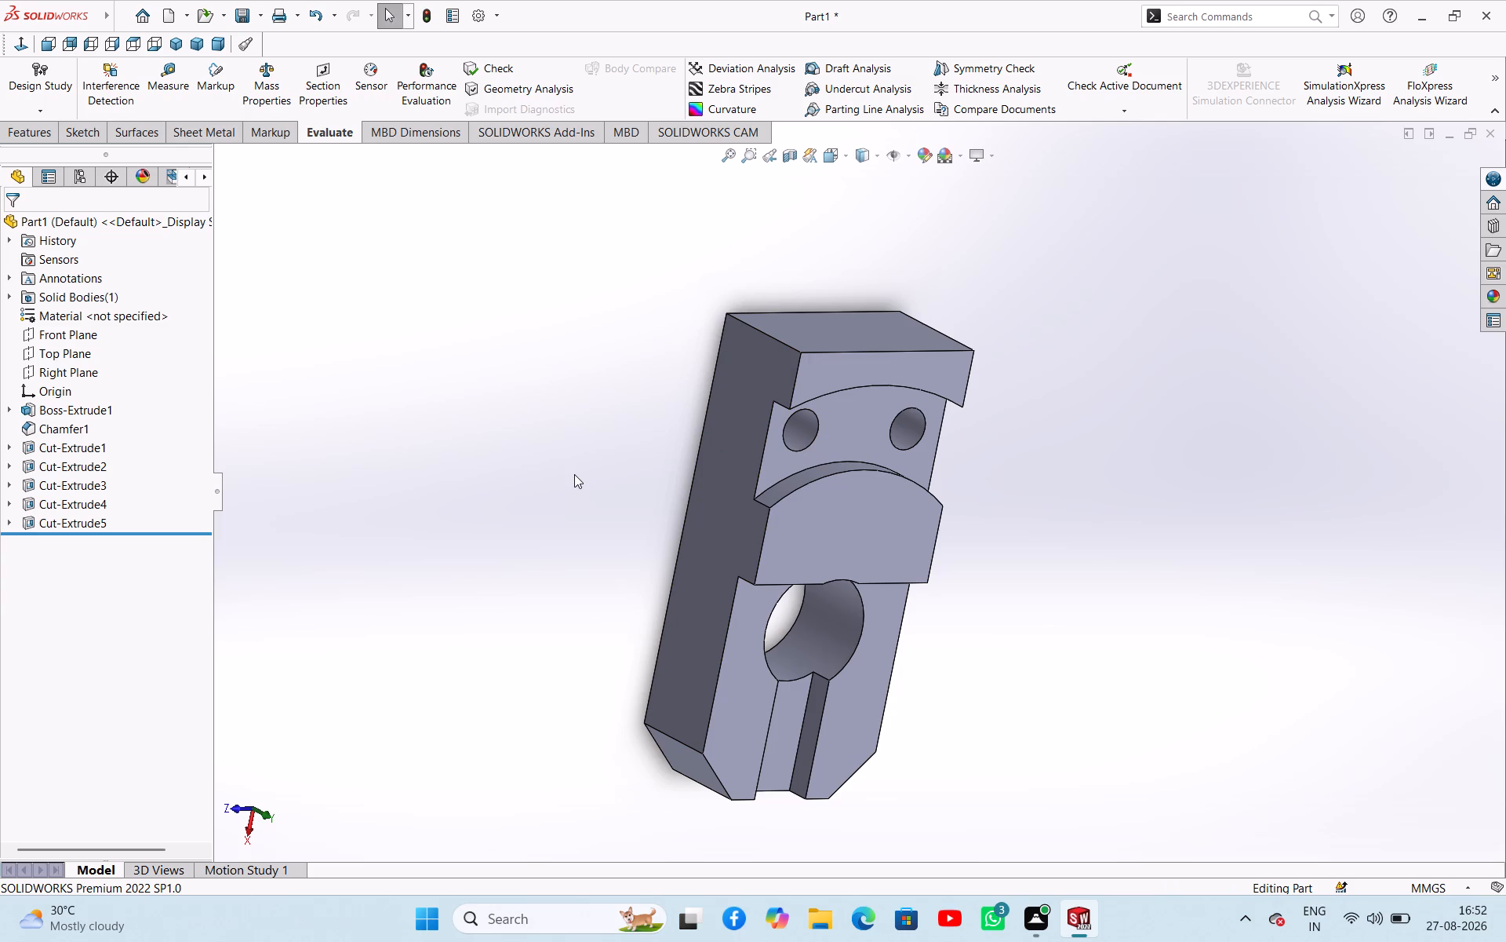
Recheck the small hole's diameter in the curved groove by selecting its cylindrical wall.
{"action": "scroll", "coordinate": [574, 474], "scroll_direction": "up", "scroll_amount": 2}
{"action": "scroll", "coordinate": [807, 450], "scroll_direction": "down", "scroll_amount": 2}
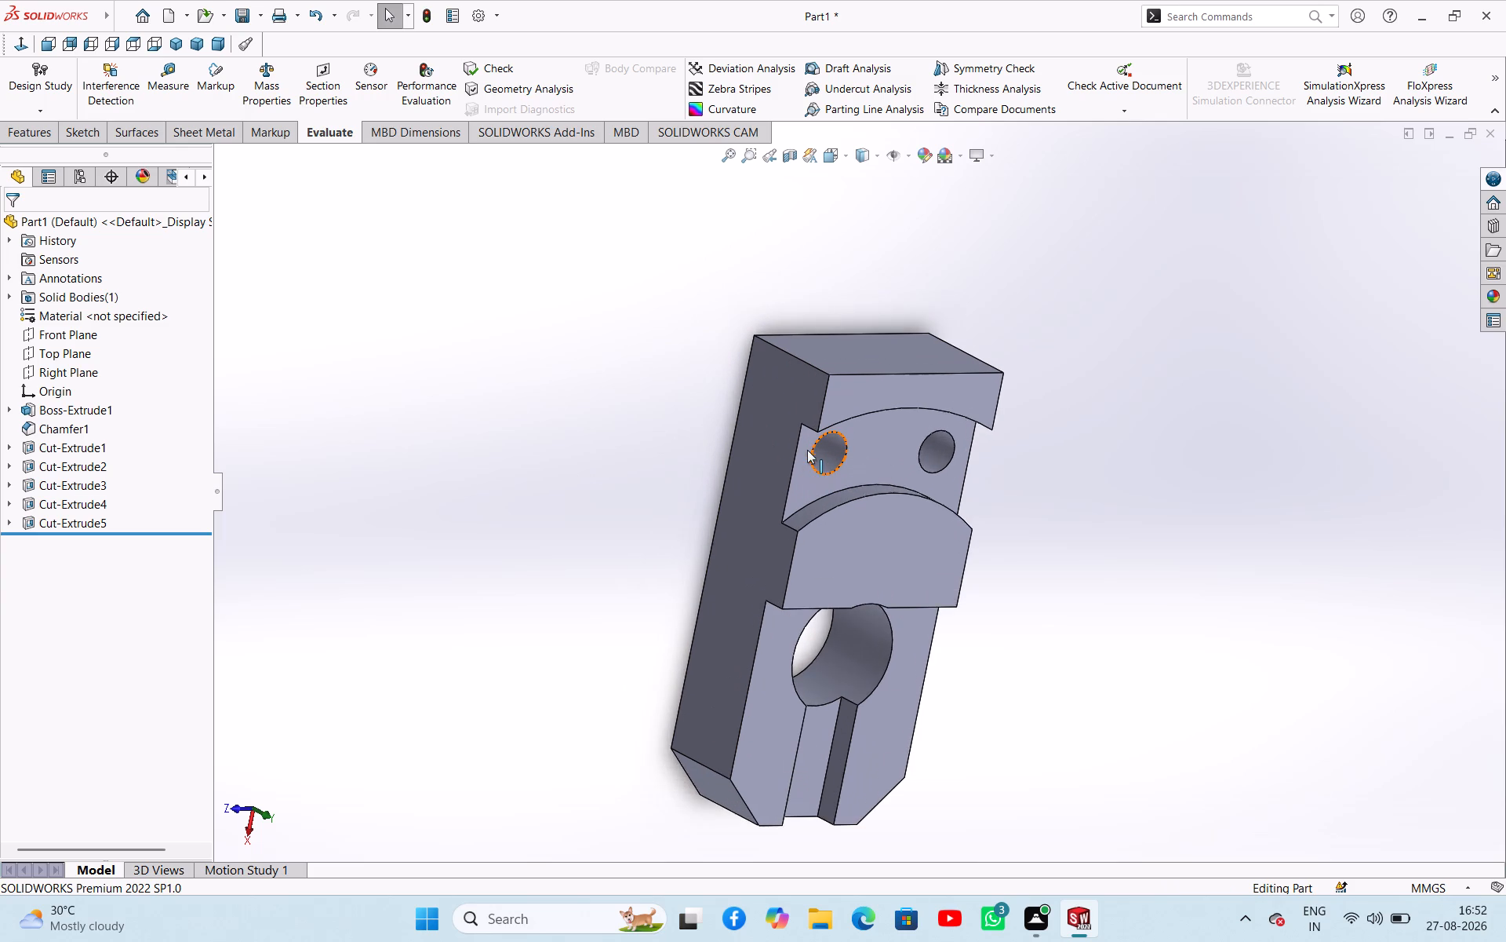
{"action": "scroll", "coordinate": [815, 452], "scroll_direction": "down", "scroll_amount": 3}
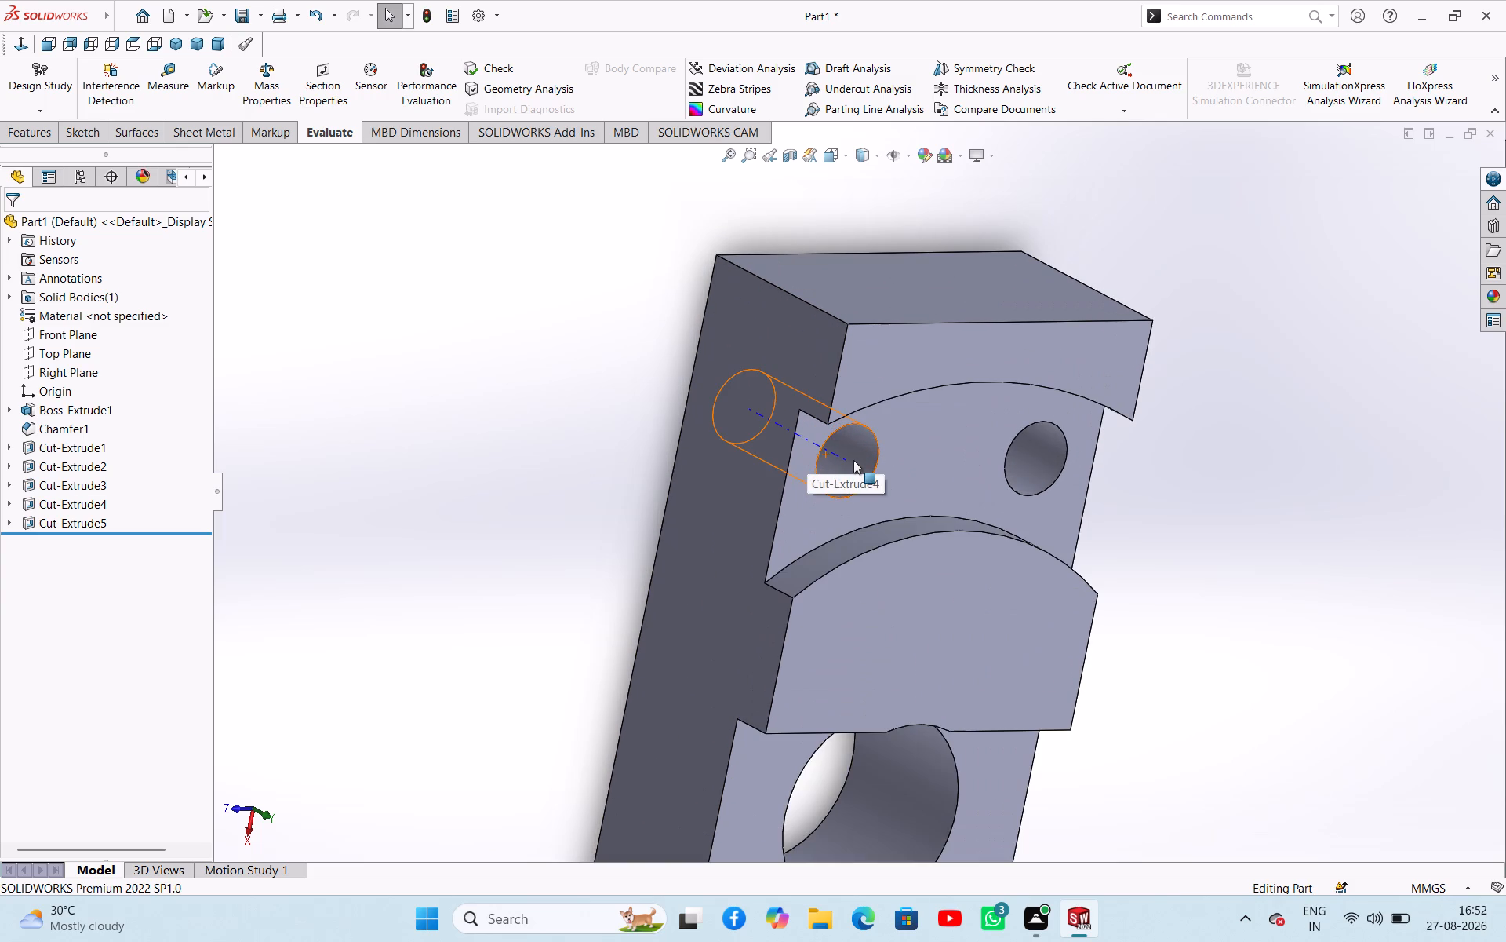
{"action": "left_click", "coordinate": [853, 460]}
{"action": "left_click", "coordinate": [599, 461]}
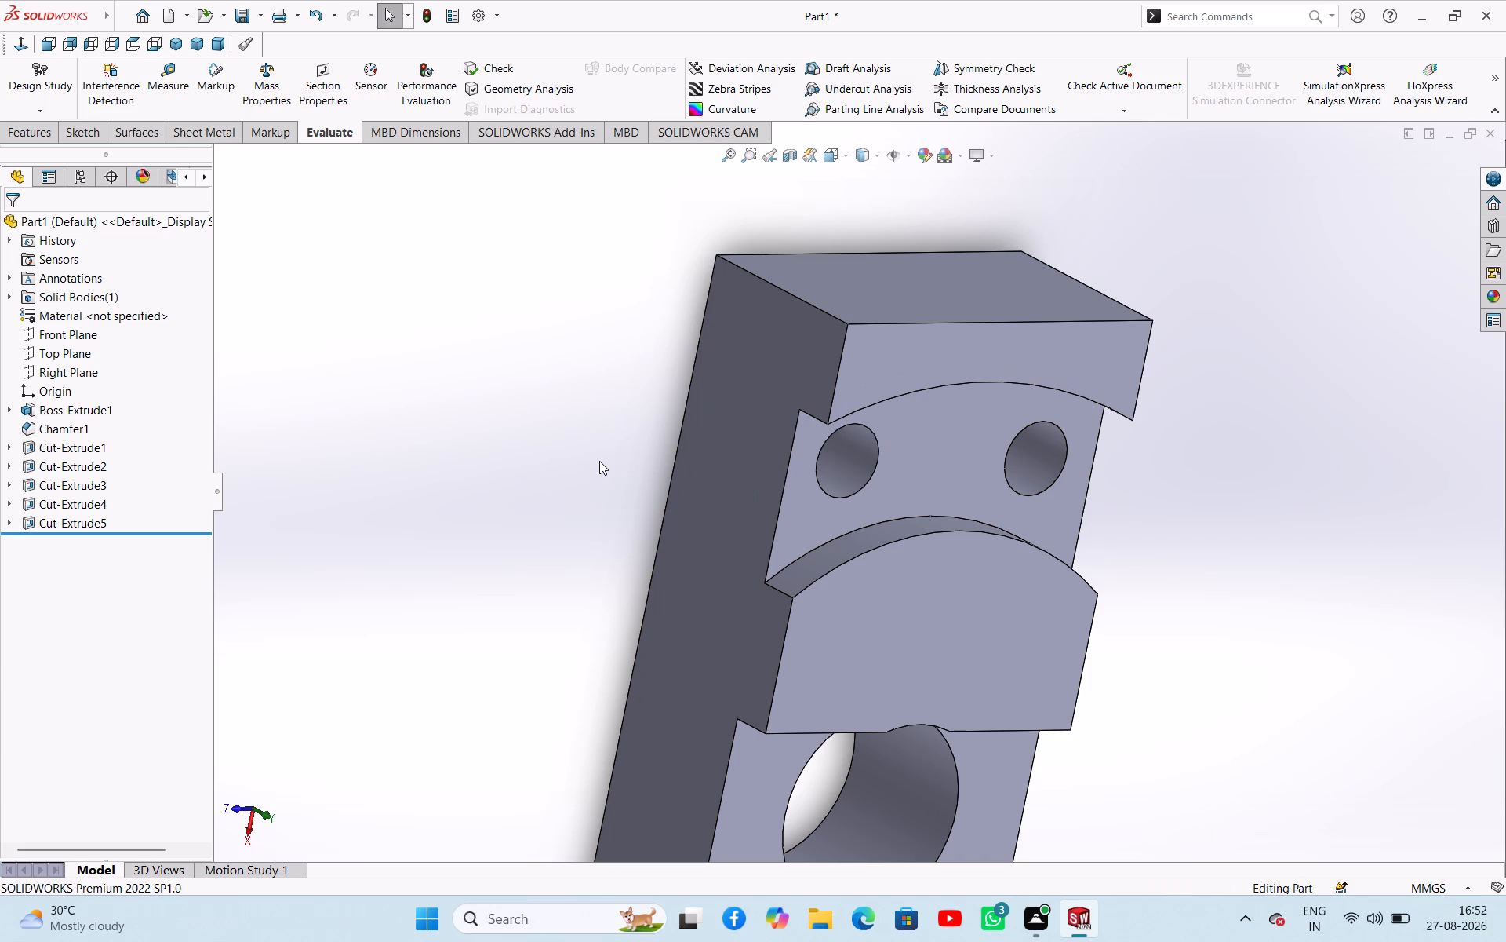
Recheck the large through hole's diameter by selecting its wall, and view the block from the opposite side.
{"action": "scroll", "coordinate": [599, 461], "scroll_direction": "up", "scroll_amount": 5}
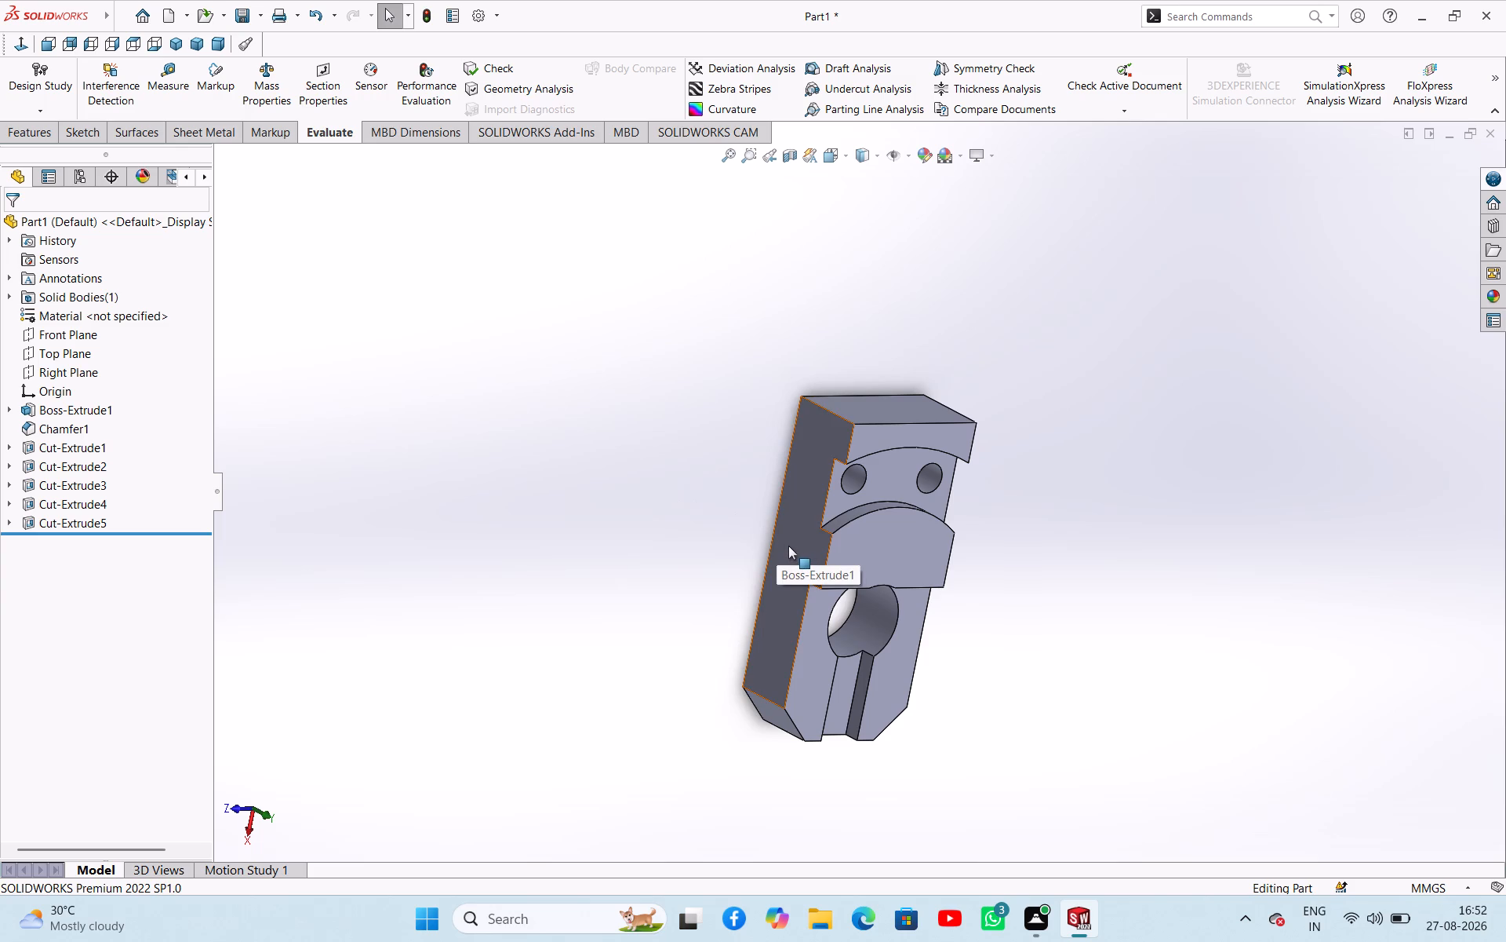
{"action": "scroll", "coordinate": [795, 550], "scroll_direction": "down", "scroll_amount": 4}
{"action": "scroll", "coordinate": [931, 583], "scroll_direction": "up", "scroll_amount": 3}
{"action": "scroll", "coordinate": [967, 617], "scroll_direction": "down", "scroll_amount": 3}
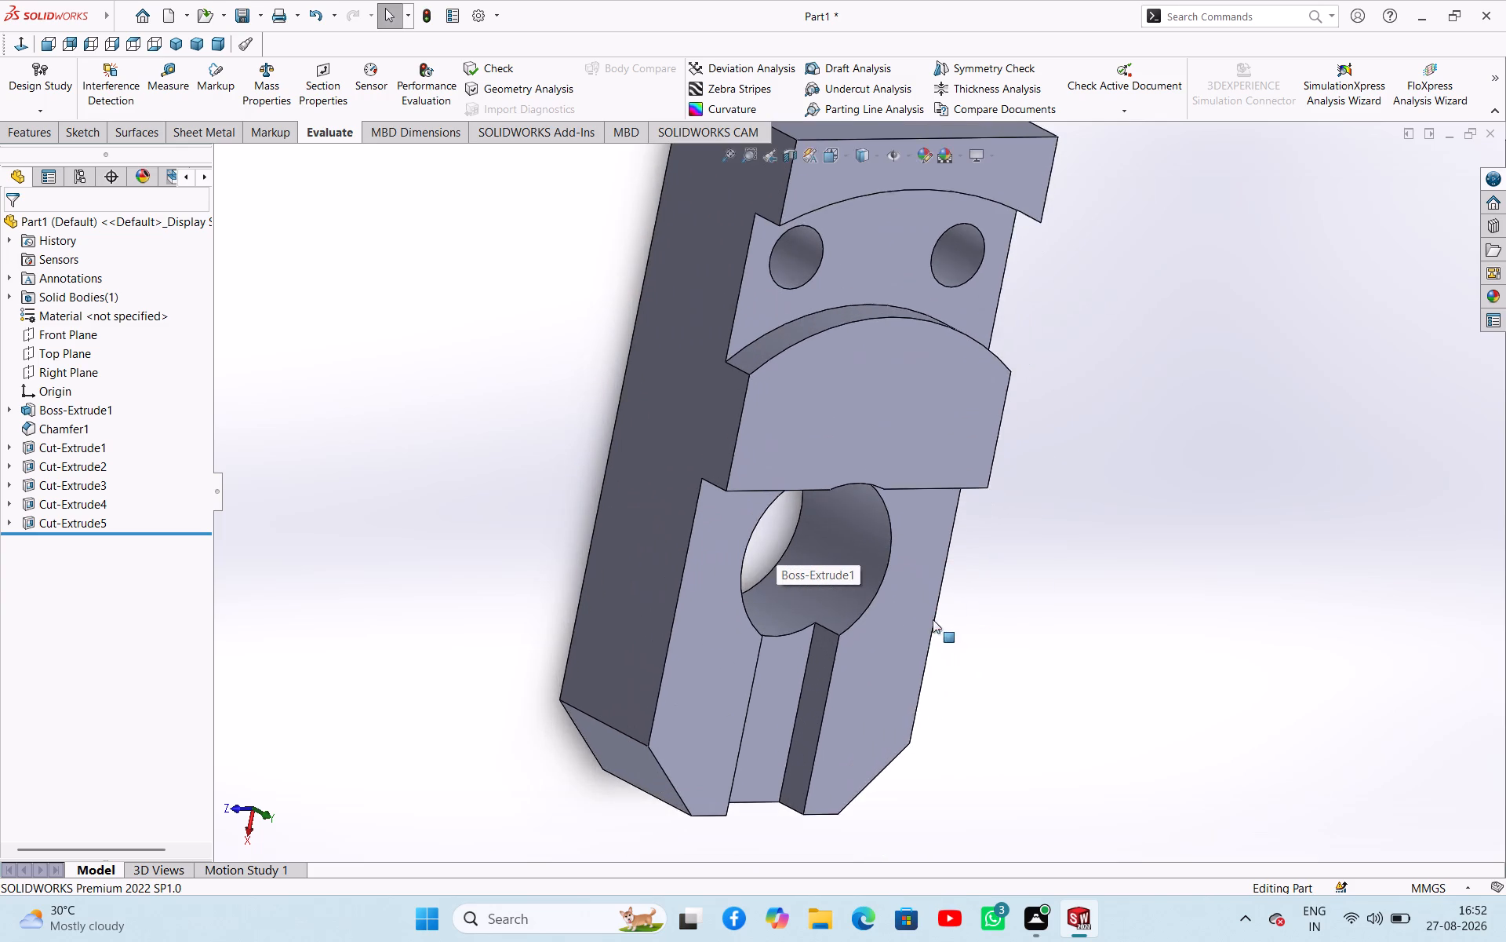
{"action": "scroll", "coordinate": [920, 608], "scroll_direction": "up", "scroll_amount": 2}
{"action": "left_click", "coordinate": [848, 526]}
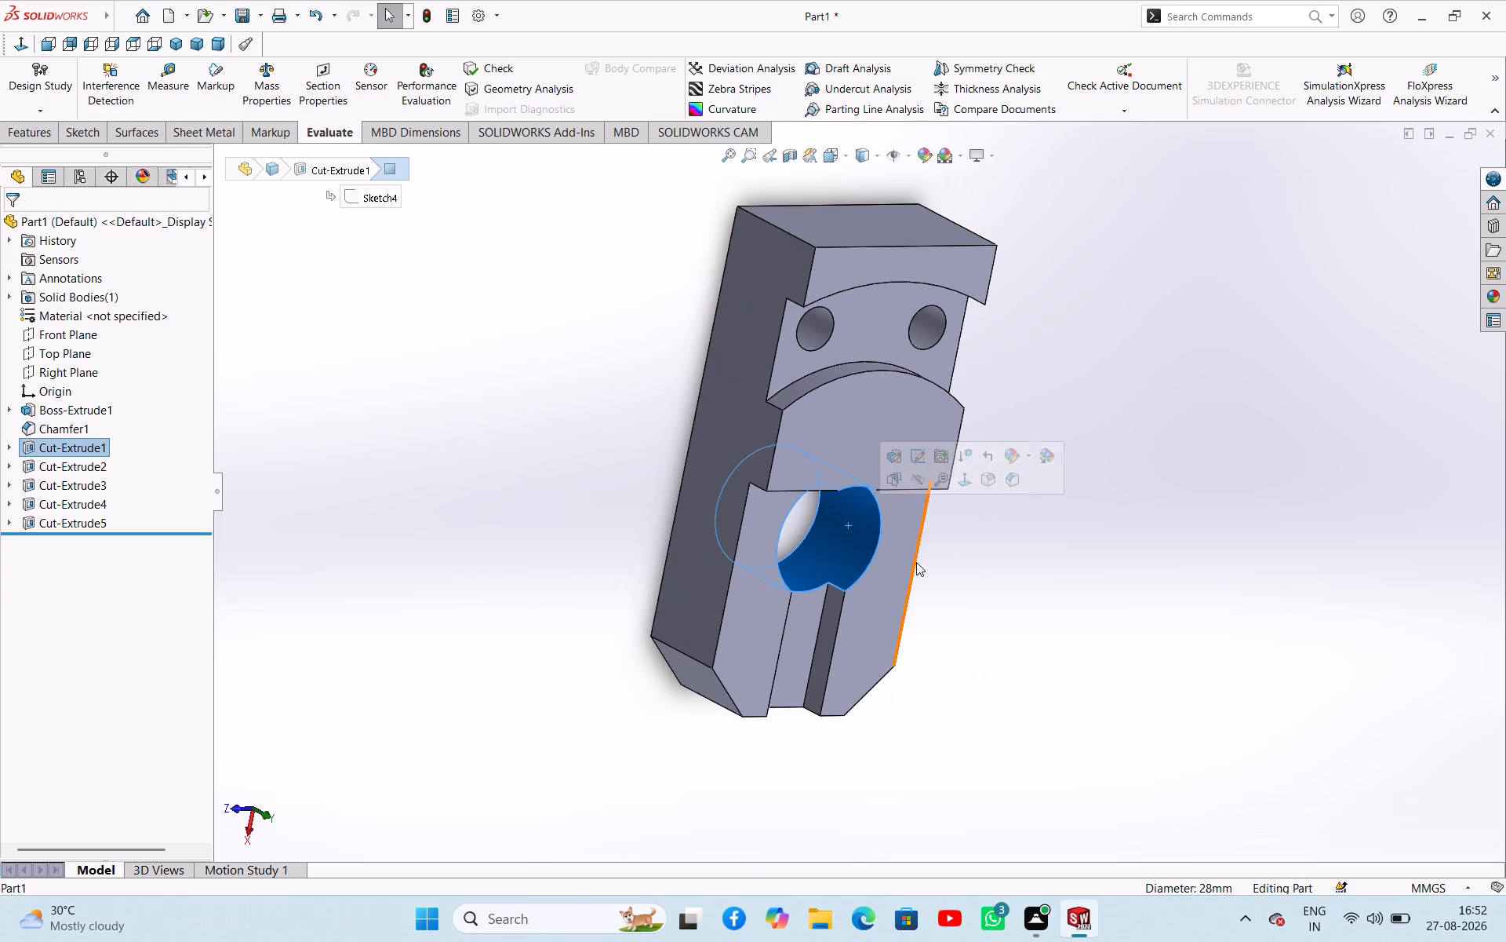
{"action": "middle_click_drag", "start_coordinate": [916, 562], "coordinate": [744, 520]}
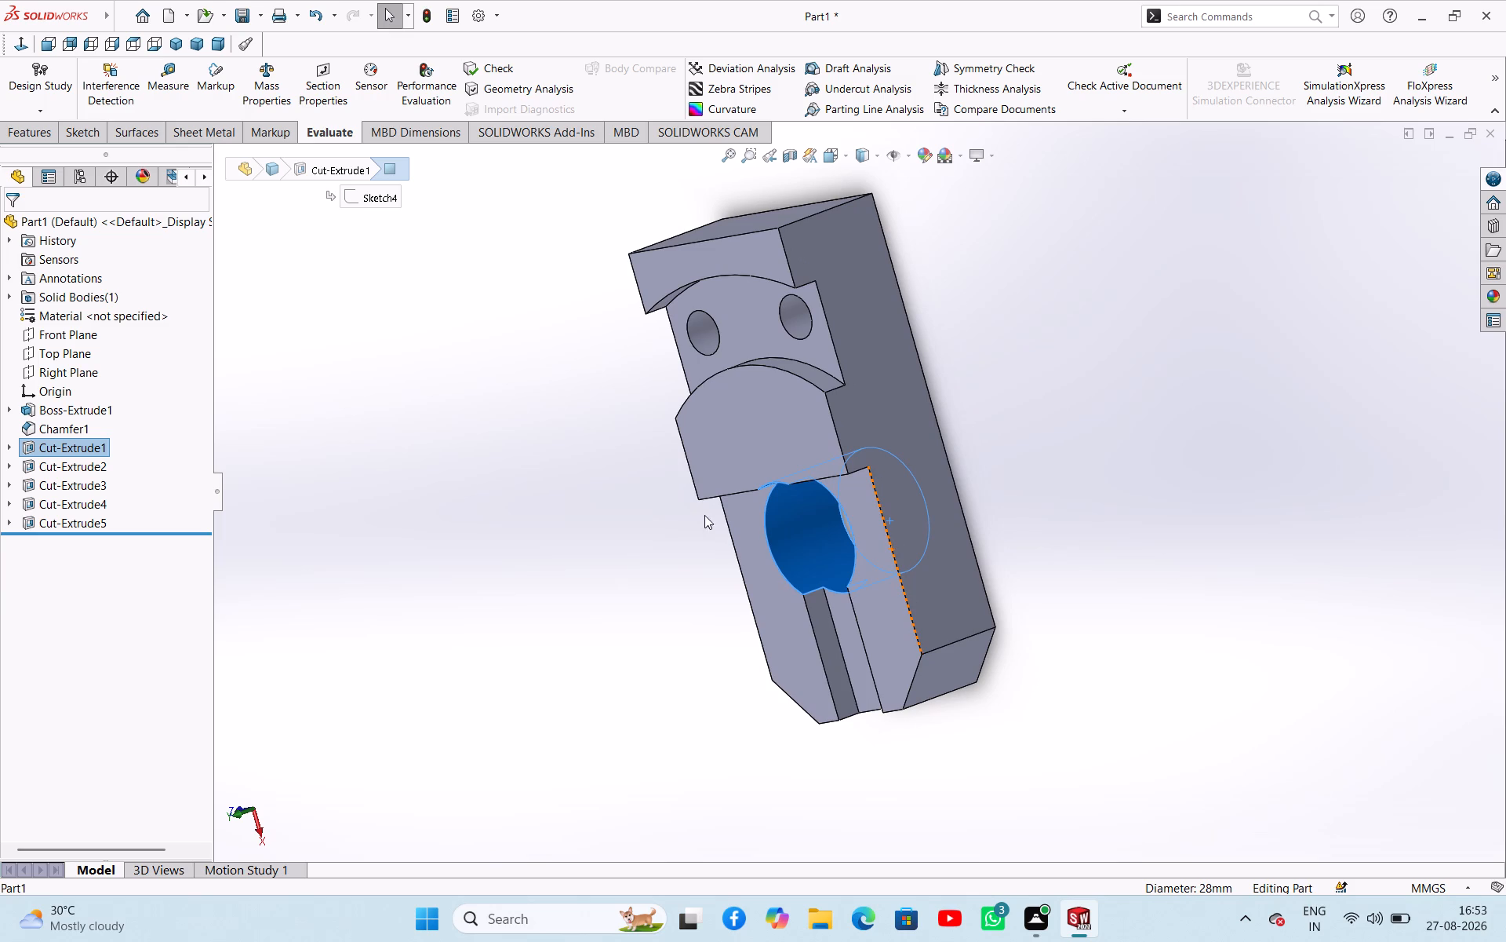
{"action": "left_click", "coordinate": [638, 515]}
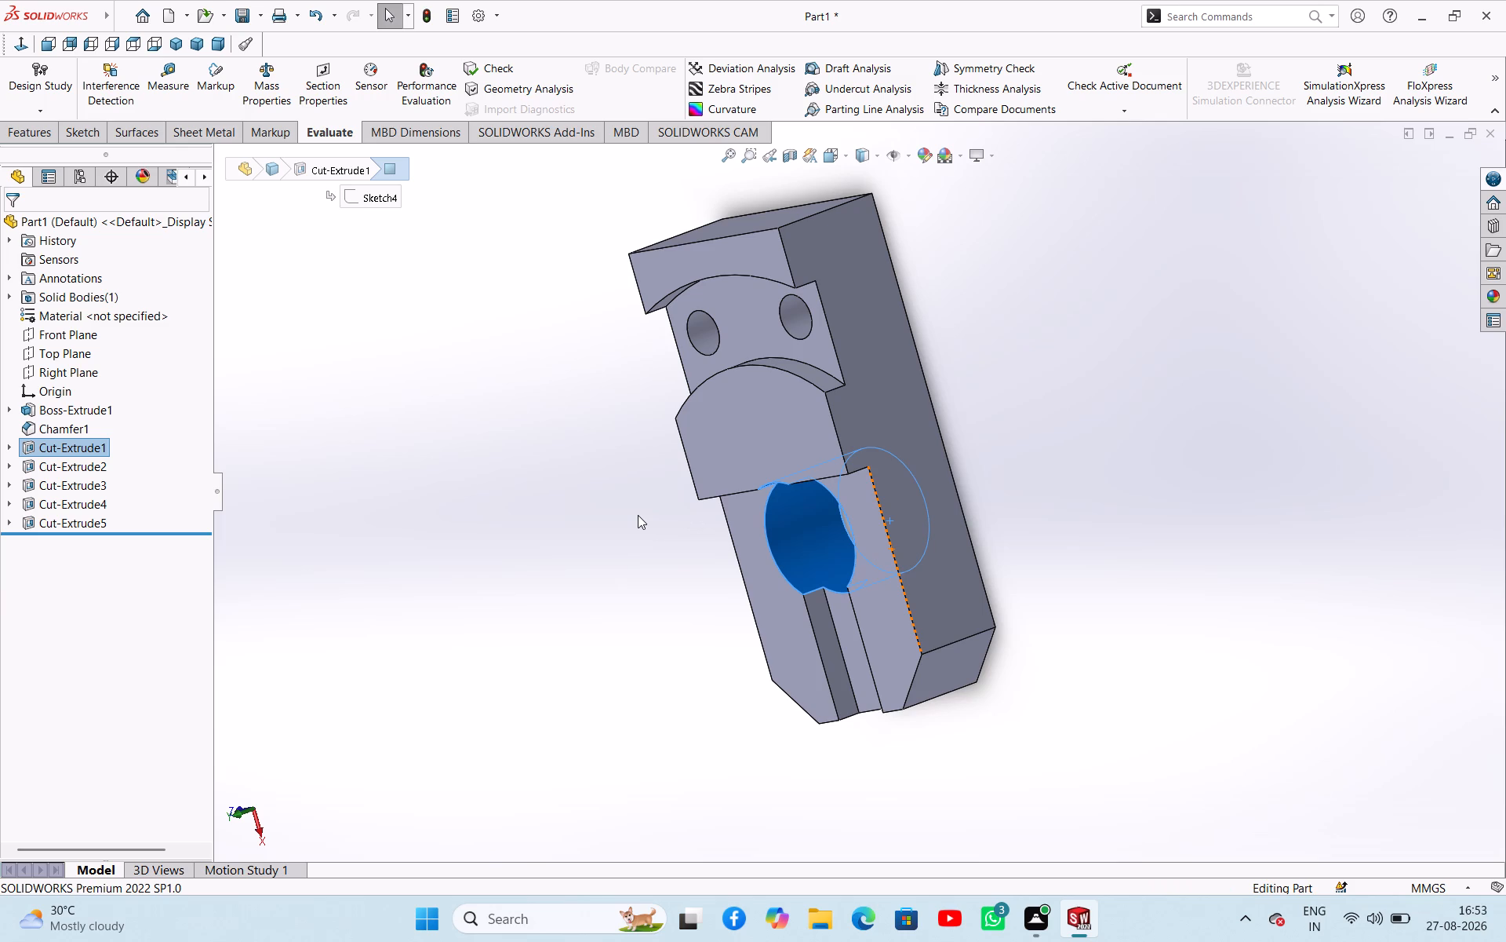
Inspect the large through hole from the oblique side view, selecting its wall to check the diameter.
{"action": "scroll", "coordinate": [638, 515], "scroll_direction": "up", "scroll_amount": 1}
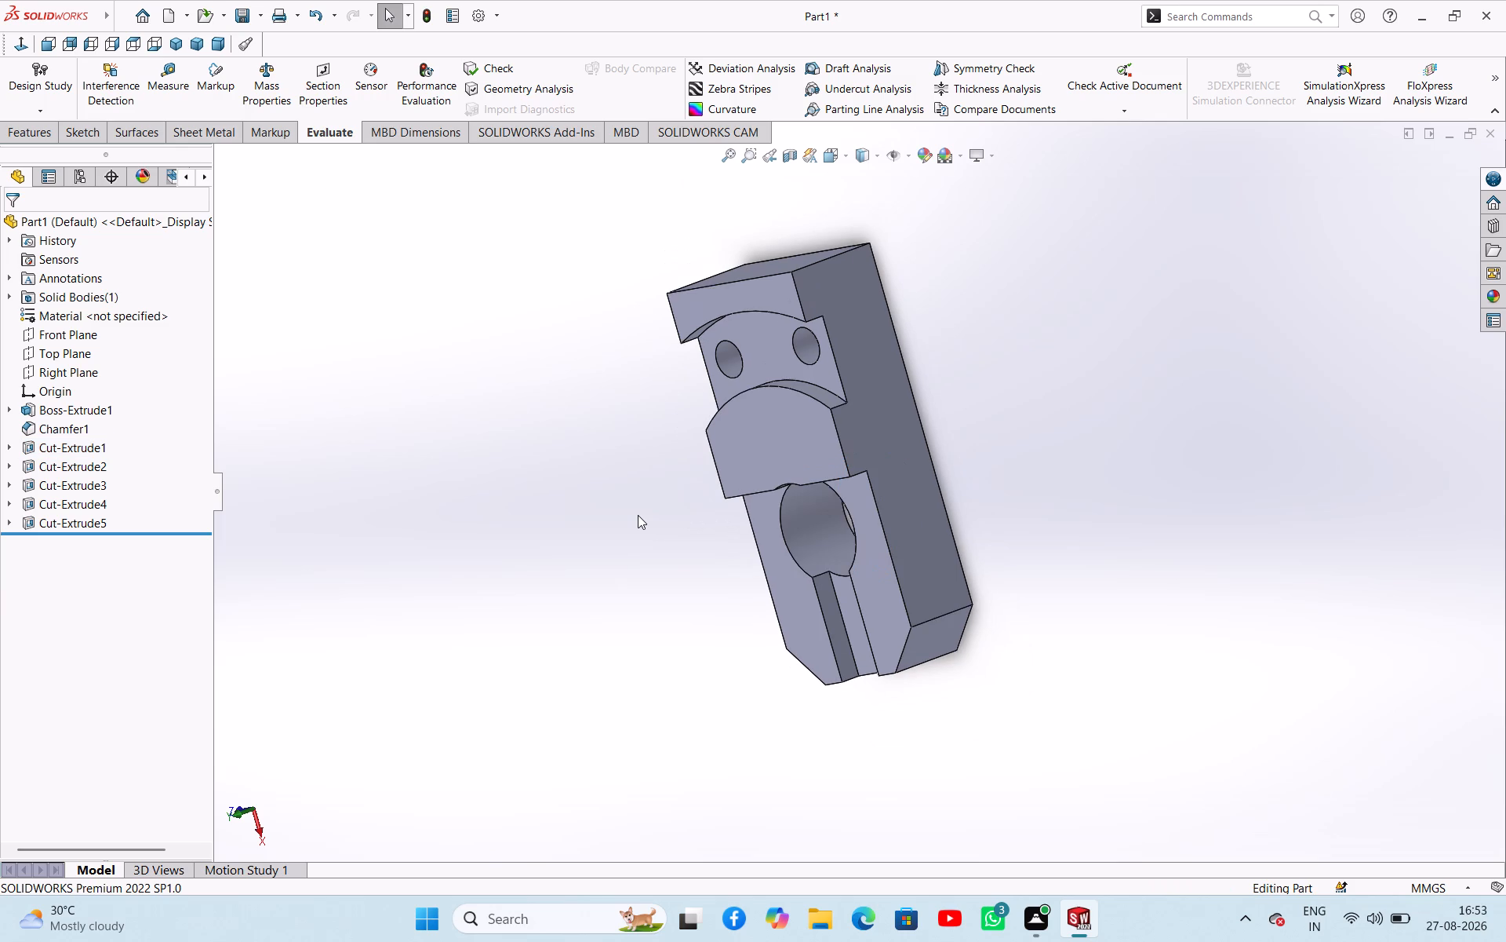
{"action": "scroll", "coordinate": [638, 515], "scroll_direction": "up", "scroll_amount": 5}
{"action": "scroll", "coordinate": [638, 515], "scroll_direction": "down", "scroll_amount": 3}
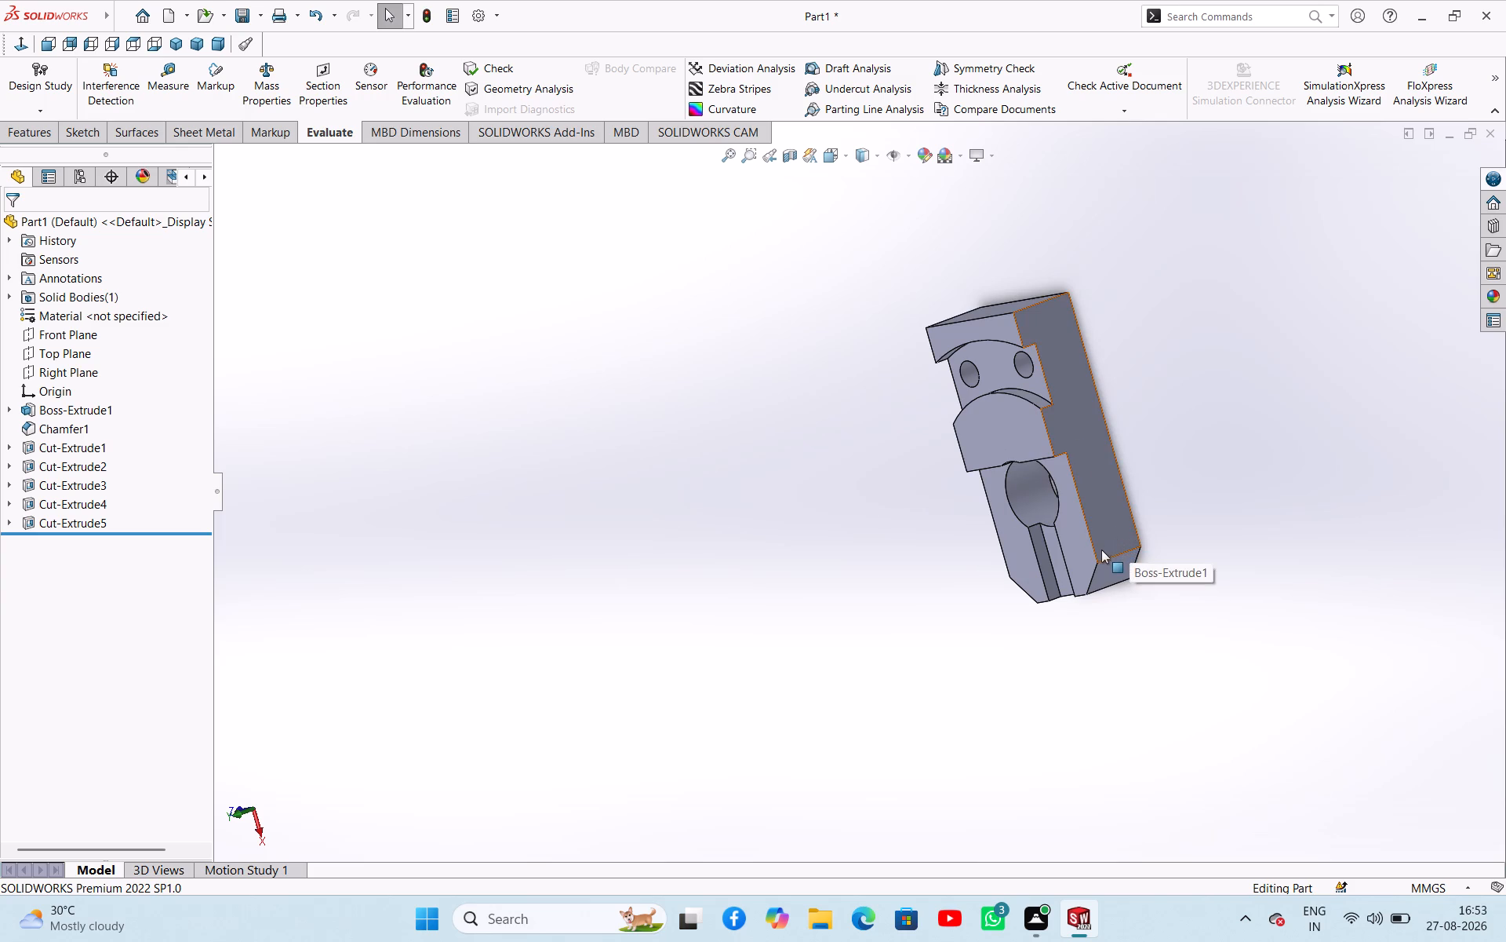
{"action": "scroll", "coordinate": [1101, 549], "scroll_direction": "up", "scroll_amount": 3}
{"action": "scroll", "coordinate": [1005, 478], "scroll_direction": "down", "scroll_amount": 4}
{"action": "scroll", "coordinate": [896, 498], "scroll_direction": "down", "scroll_amount": 3}
{"action": "left_click", "coordinate": [871, 517]}
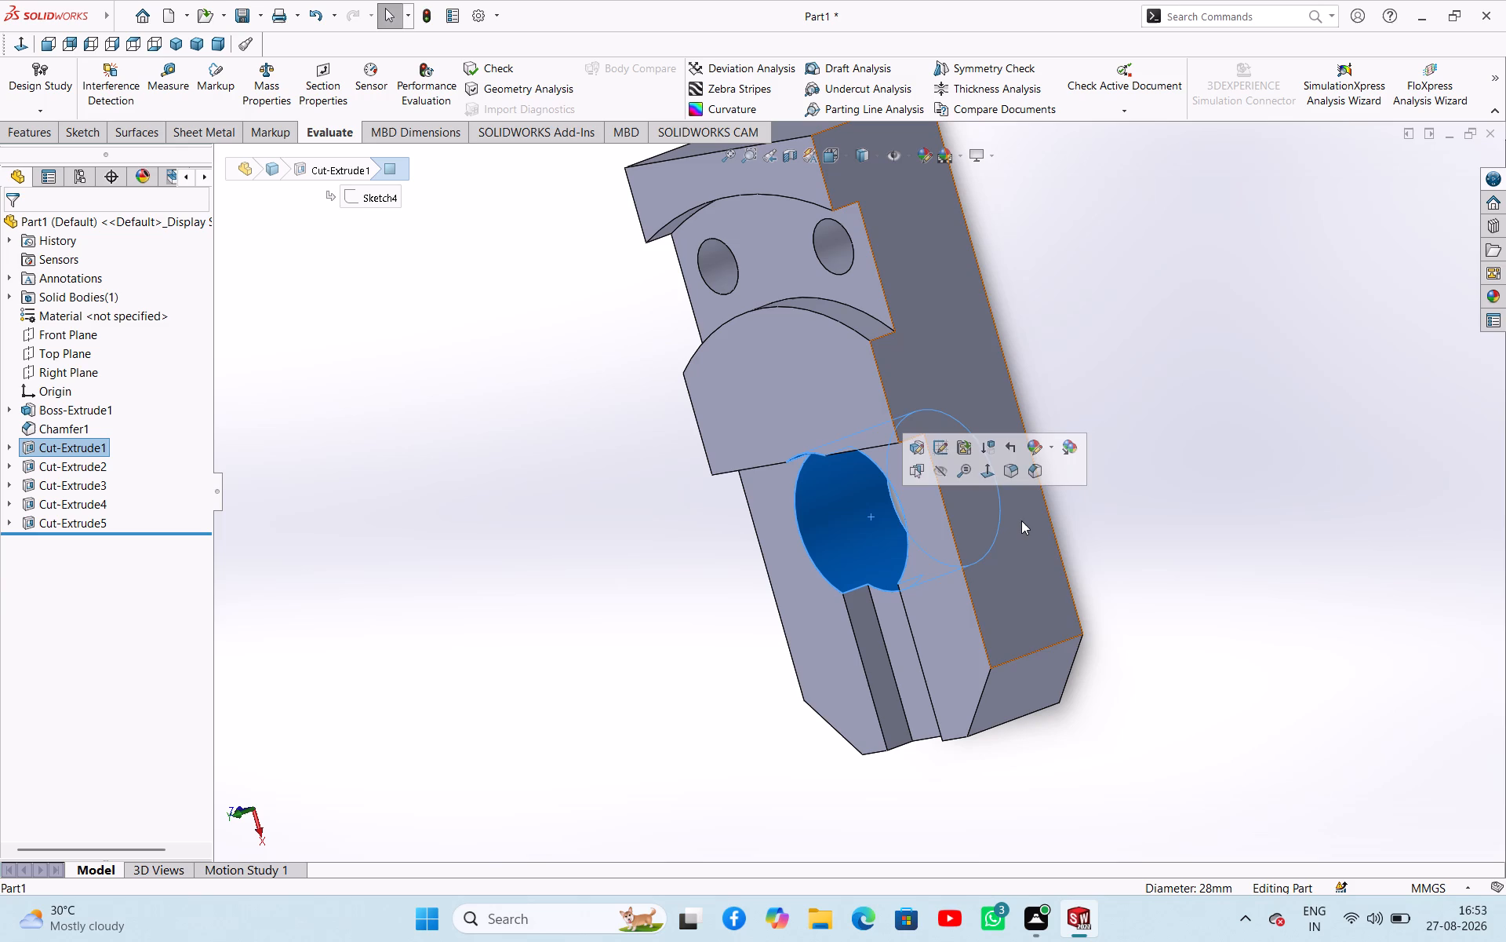
{"action": "left_click", "coordinate": [1101, 546]}
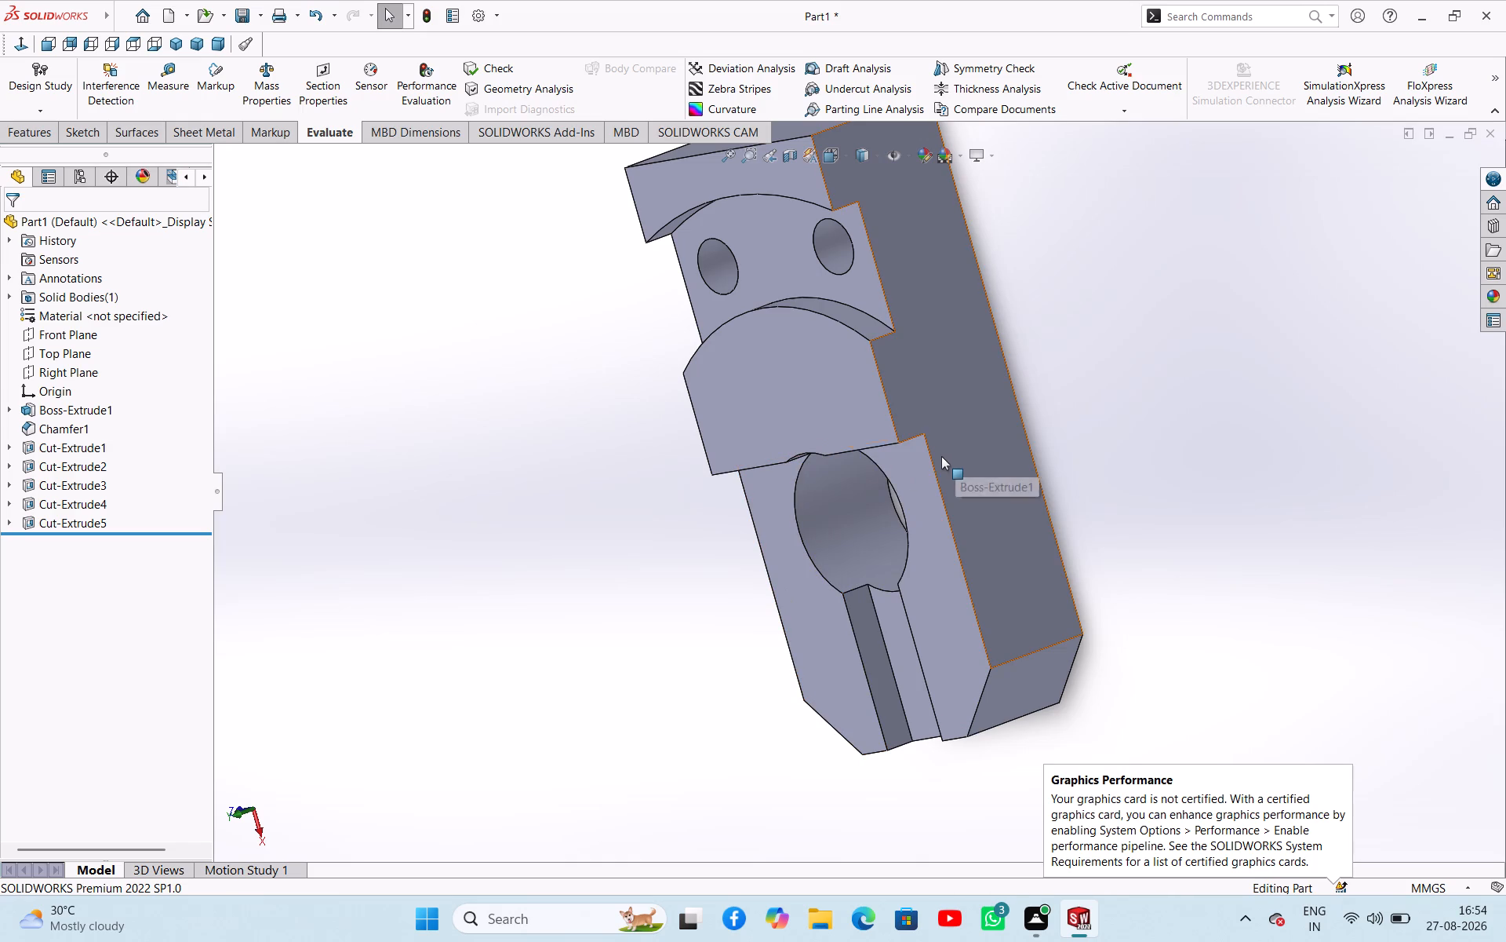
{"action": "scroll", "coordinate": [570, 400], "scroll_direction": "up", "scroll_amount": 1}
{"action": "scroll", "coordinate": [570, 400], "scroll_direction": "down", "scroll_amount": 1}
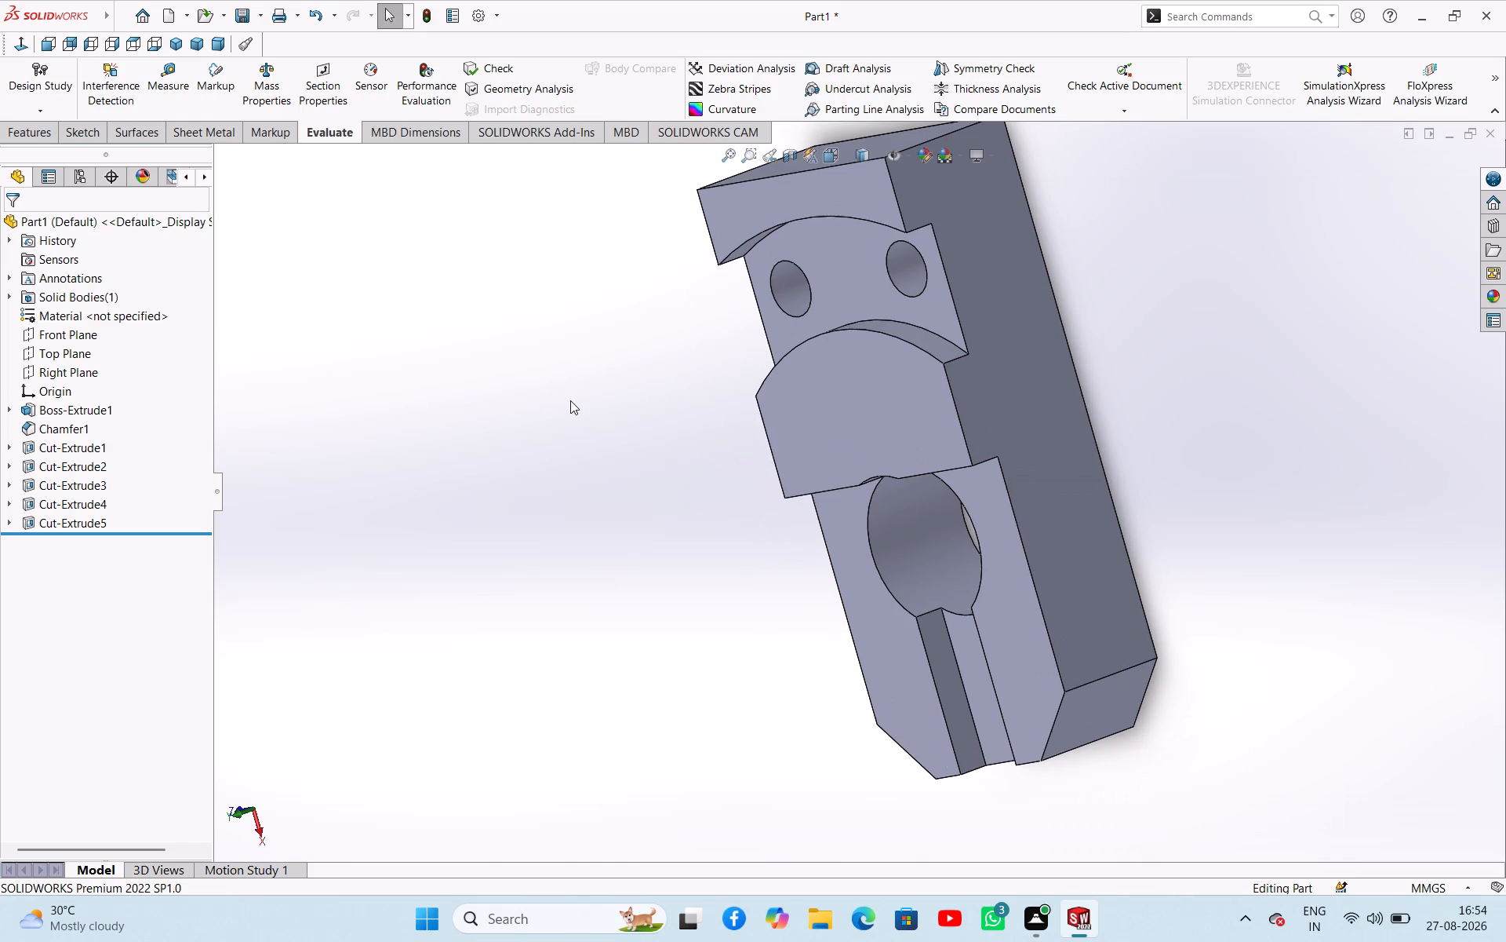
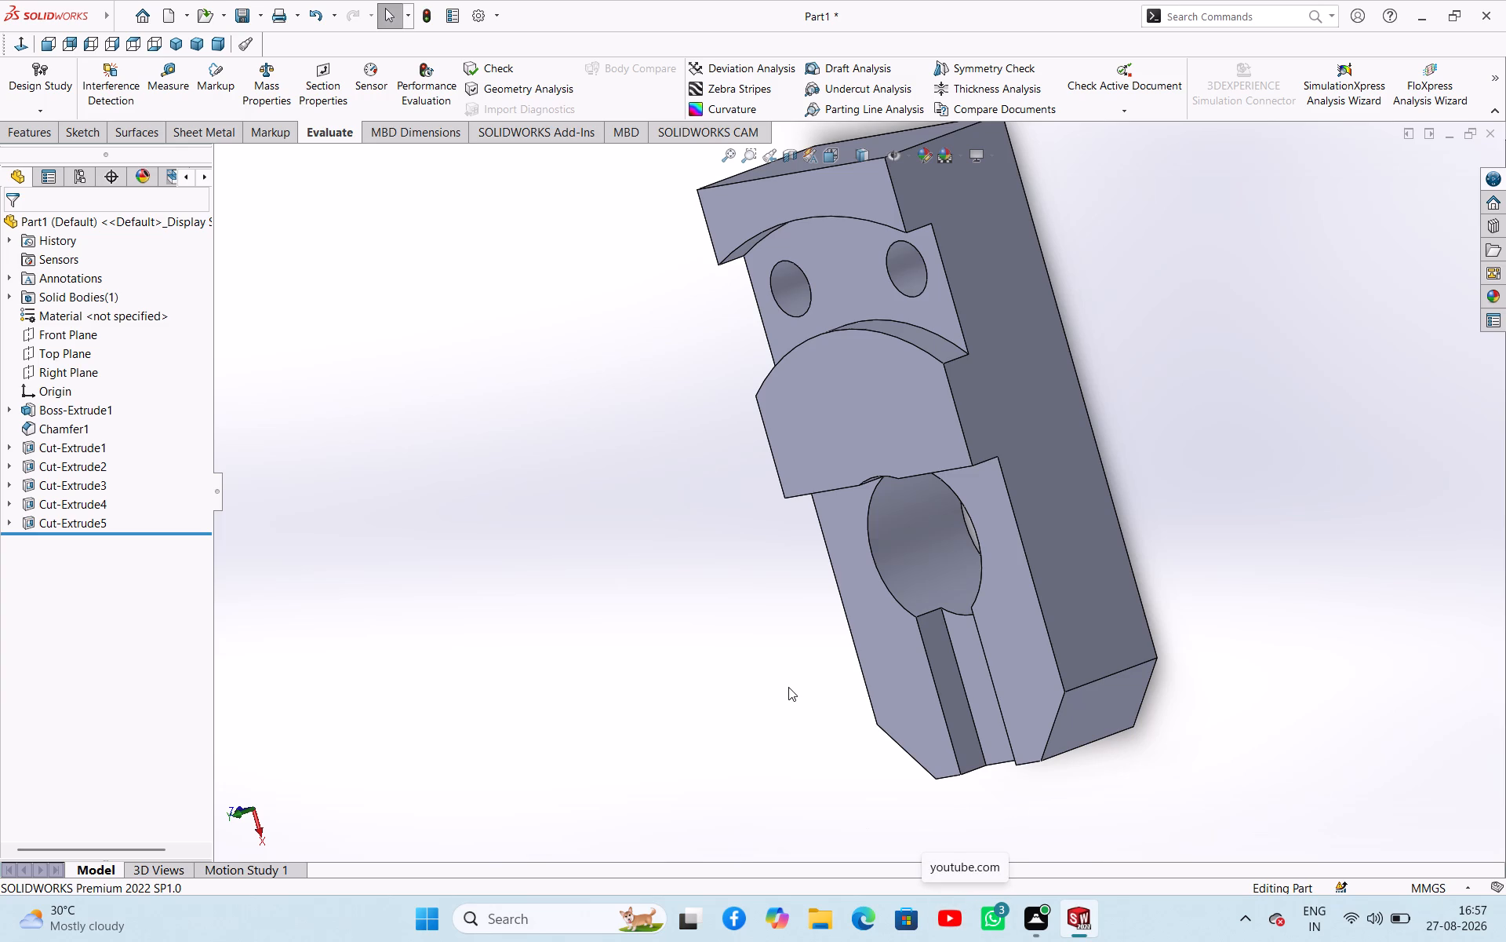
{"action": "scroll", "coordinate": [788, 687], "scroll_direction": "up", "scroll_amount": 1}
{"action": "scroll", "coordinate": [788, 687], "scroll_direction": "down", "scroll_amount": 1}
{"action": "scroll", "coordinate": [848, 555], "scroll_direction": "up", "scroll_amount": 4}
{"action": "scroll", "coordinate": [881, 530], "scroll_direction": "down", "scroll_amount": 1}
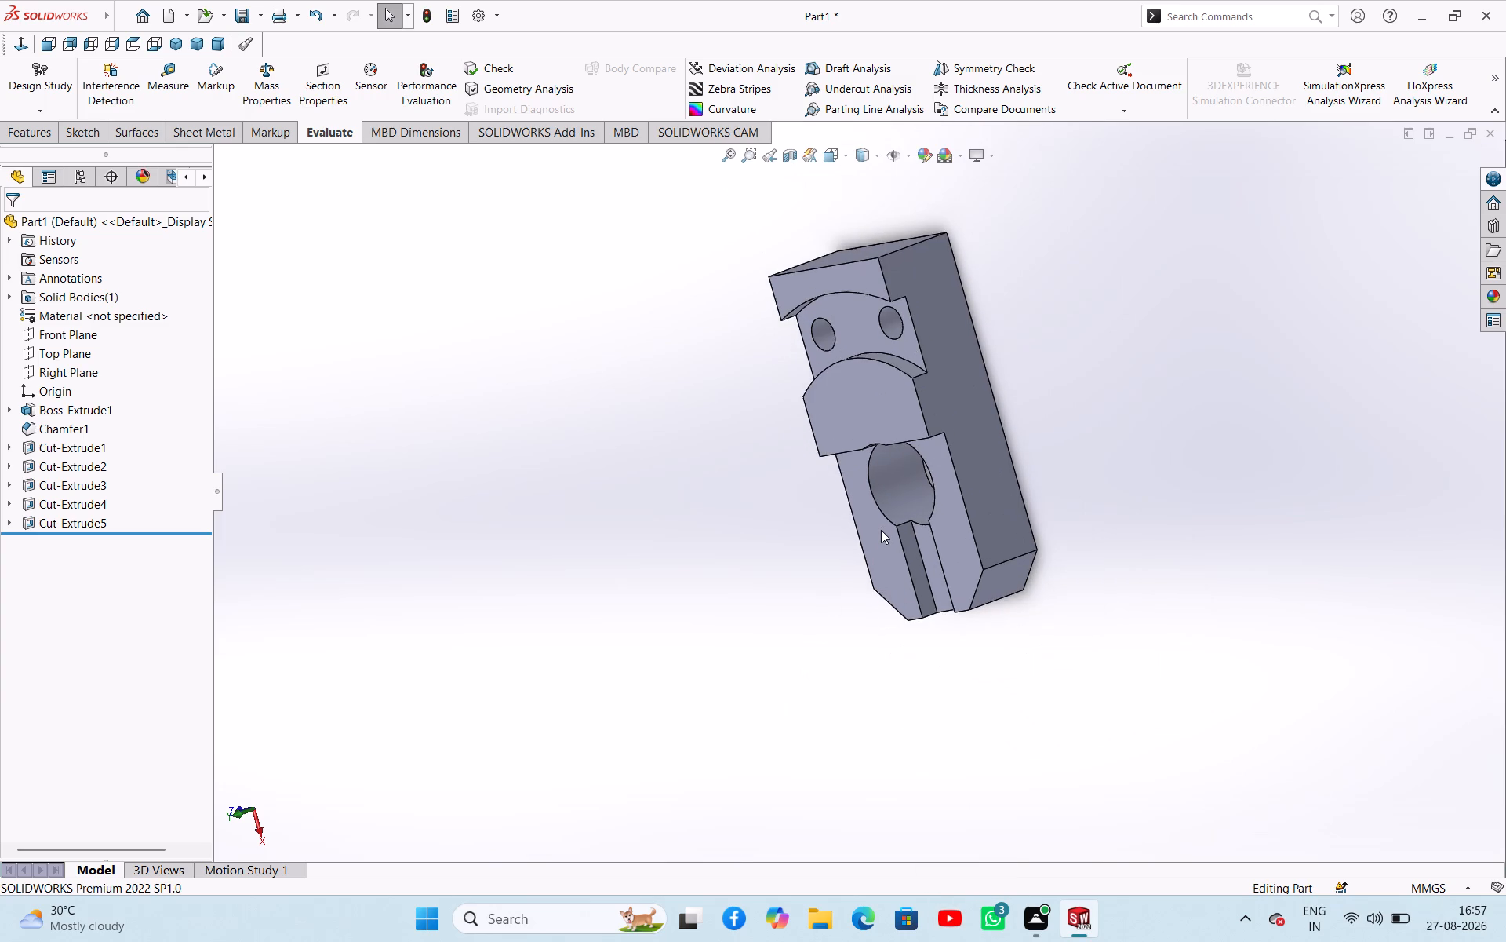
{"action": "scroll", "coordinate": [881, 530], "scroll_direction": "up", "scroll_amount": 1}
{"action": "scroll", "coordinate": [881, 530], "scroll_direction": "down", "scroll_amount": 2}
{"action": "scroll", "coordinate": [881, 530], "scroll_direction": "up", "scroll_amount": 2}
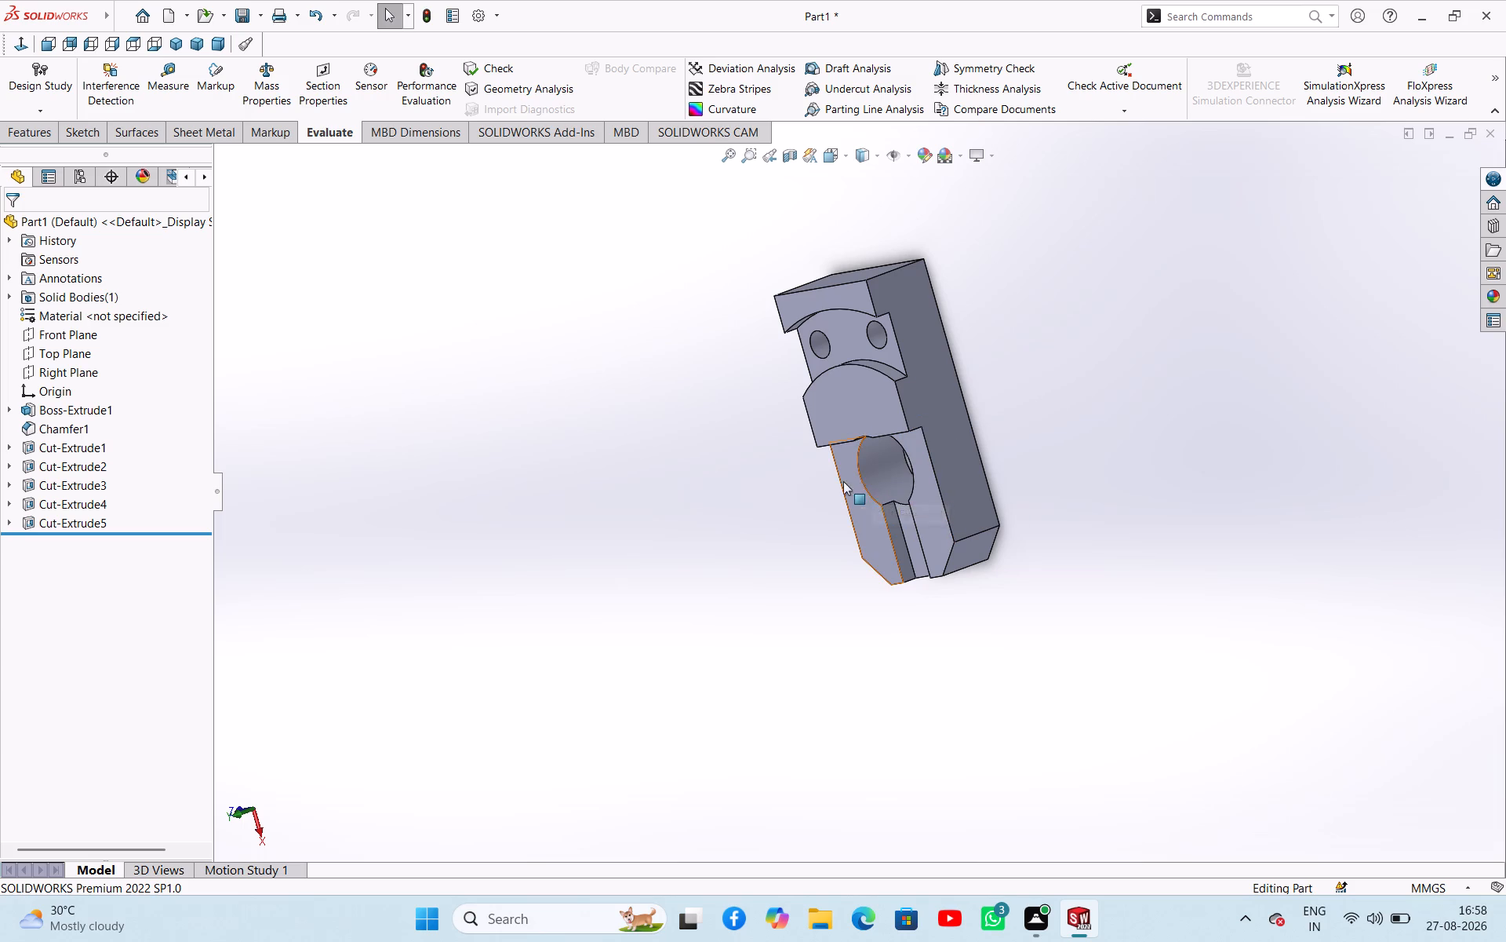
Examine the block's stepped front face and long side profile from several angles.
{"action": "middle_click_drag", "start_coordinate": [816, 485], "coordinate": [879, 490]}
{"action": "scroll", "coordinate": [917, 458], "scroll_direction": "up", "scroll_amount": 5}
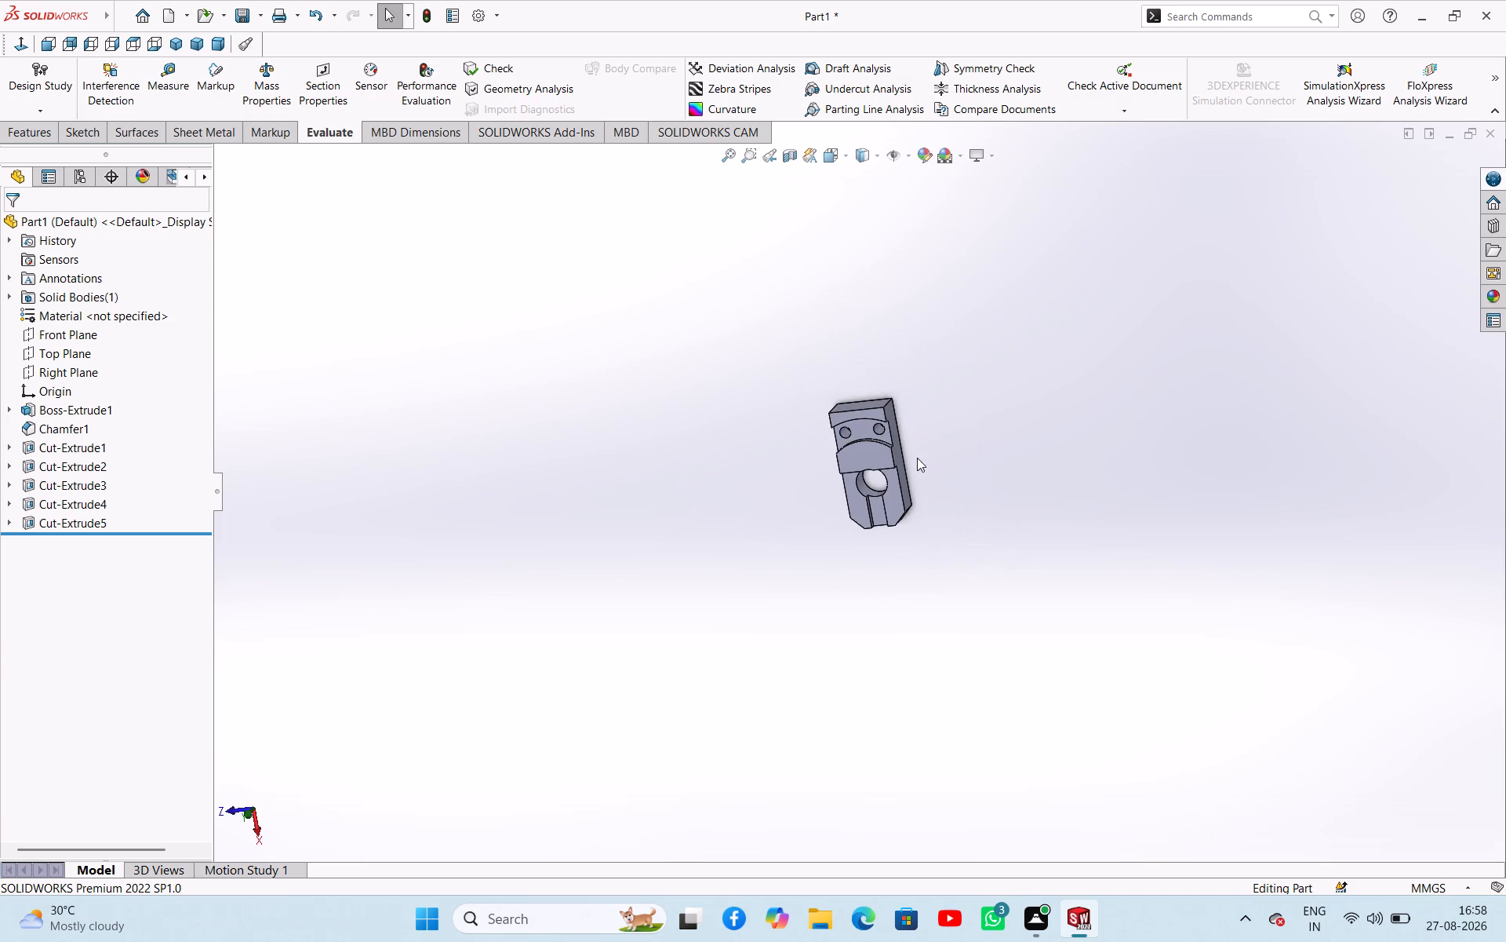
{"action": "scroll", "coordinate": [902, 411], "scroll_direction": "down", "scroll_amount": 4}
{"action": "scroll", "coordinate": [803, 454], "scroll_direction": "down", "scroll_amount": 2}
{"action": "middle_click_drag", "start_coordinate": [833, 560], "coordinate": [968, 566]}
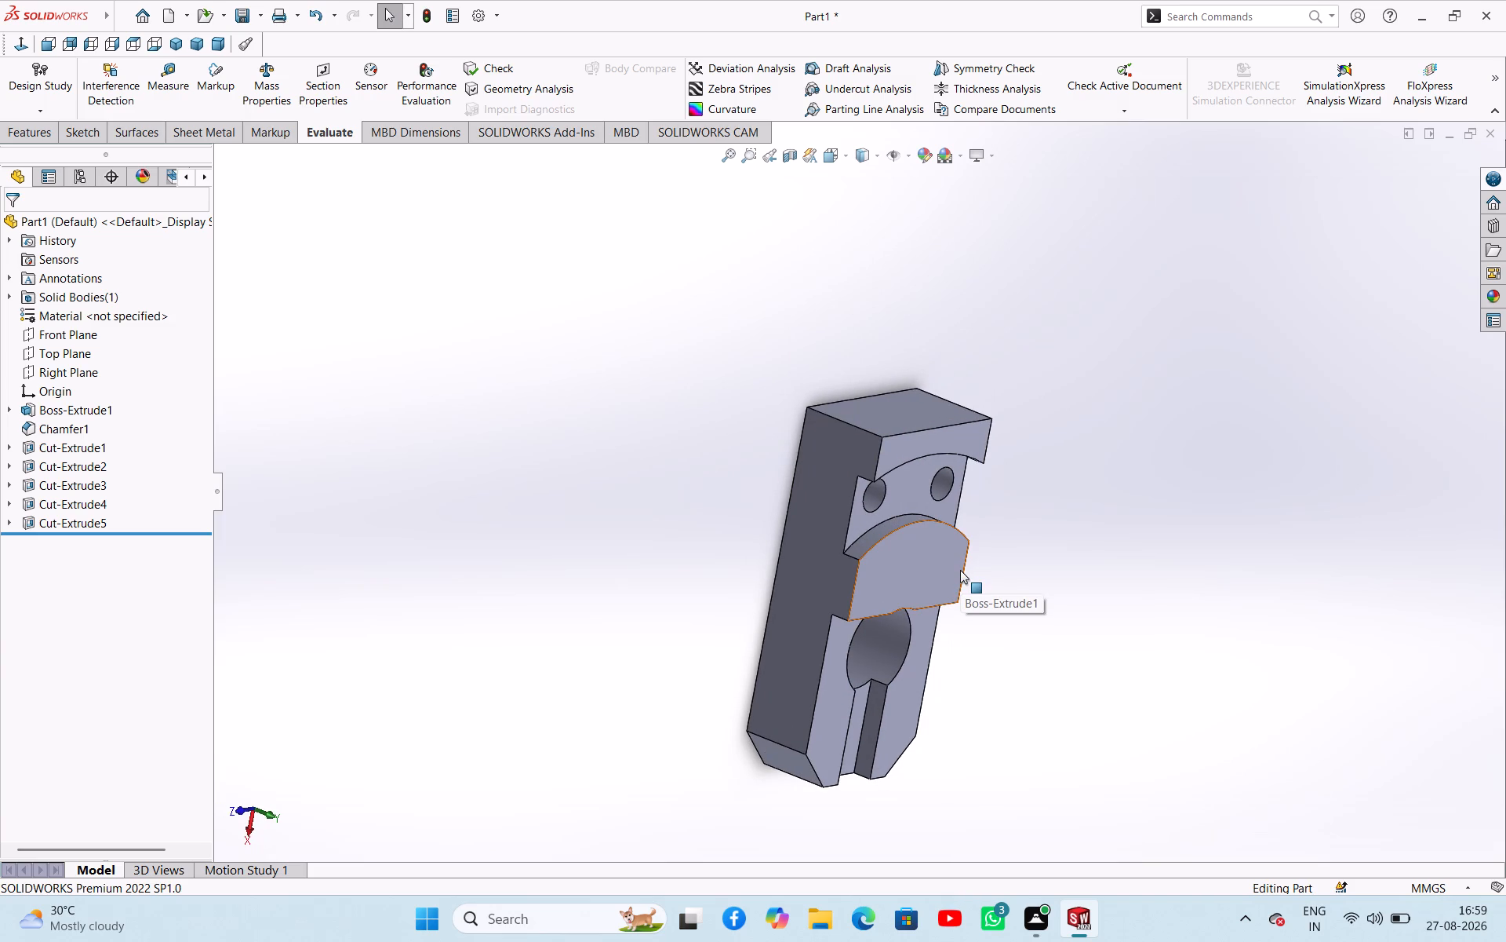
{"action": "scroll", "coordinate": [959, 570], "scroll_direction": "up", "scroll_amount": 2}
{"action": "scroll", "coordinate": [959, 570], "scroll_direction": "down", "scroll_amount": 2}
{"action": "scroll", "coordinate": [882, 601], "scroll_direction": "down", "scroll_amount": 1}
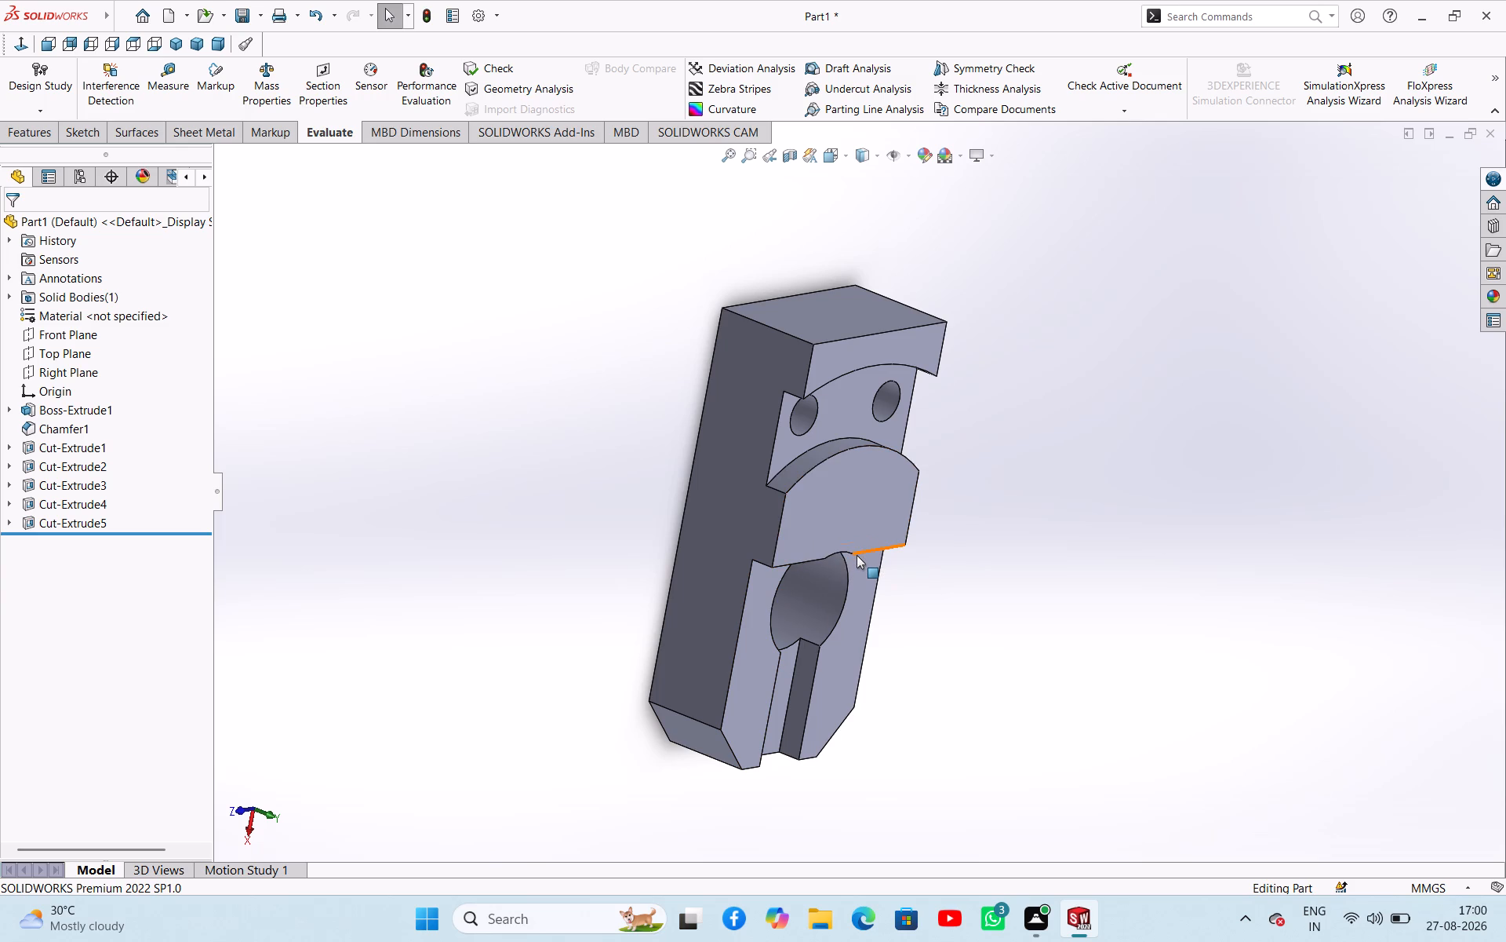
{"action": "scroll", "coordinate": [857, 555], "scroll_direction": "up", "scroll_amount": 1}
{"action": "middle_click_drag", "start_coordinate": [857, 555], "coordinate": [955, 535]}
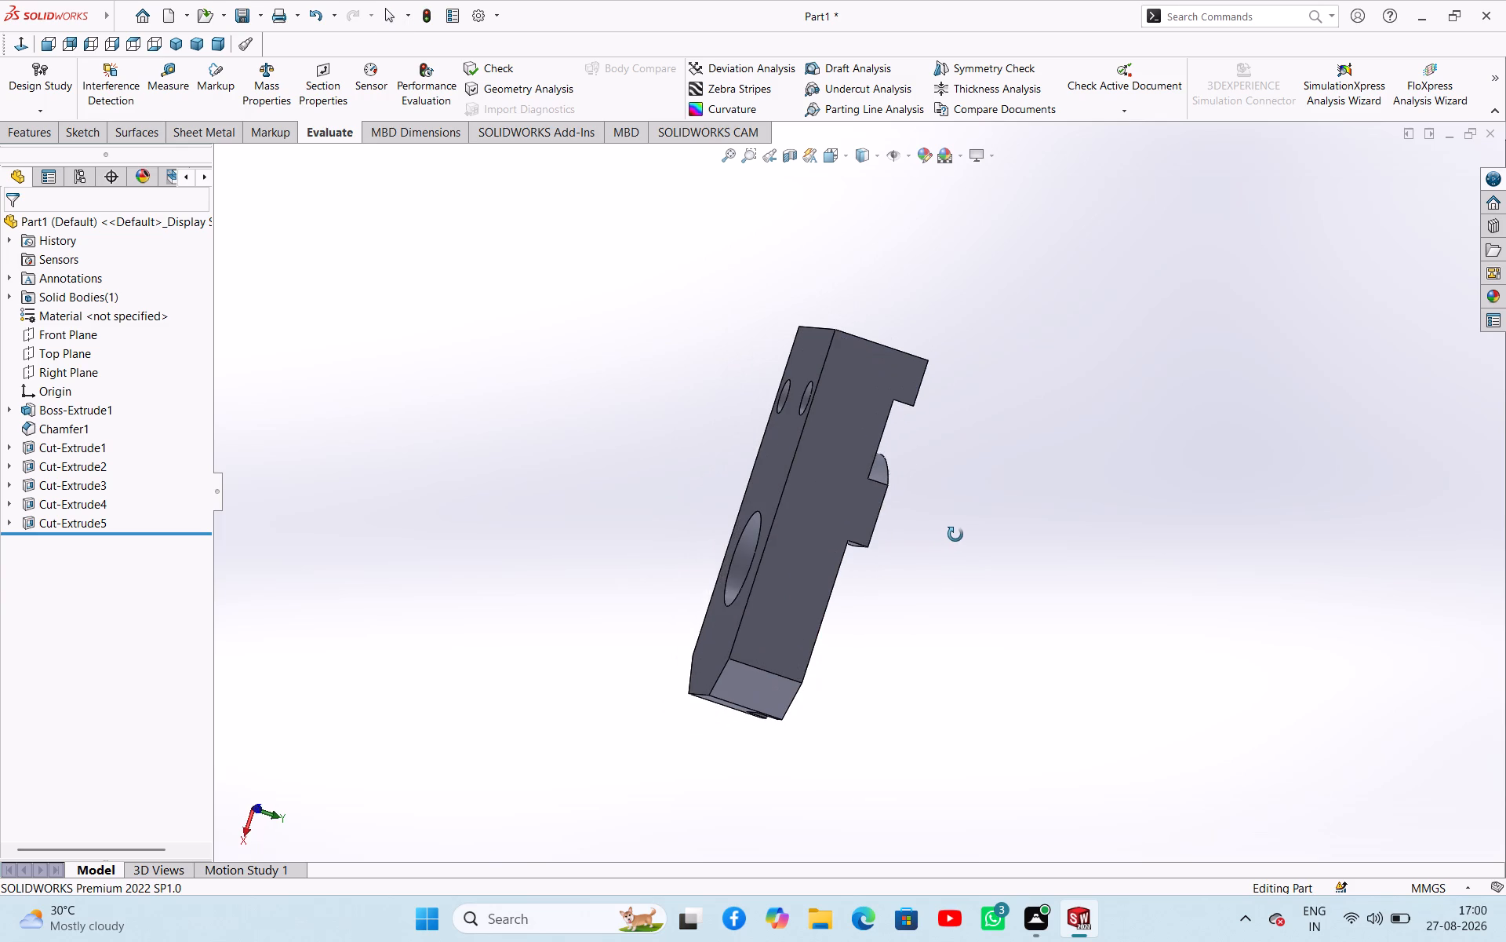
{"action": "middle_click_drag", "start_coordinate": [955, 535], "coordinate": [912, 546]}
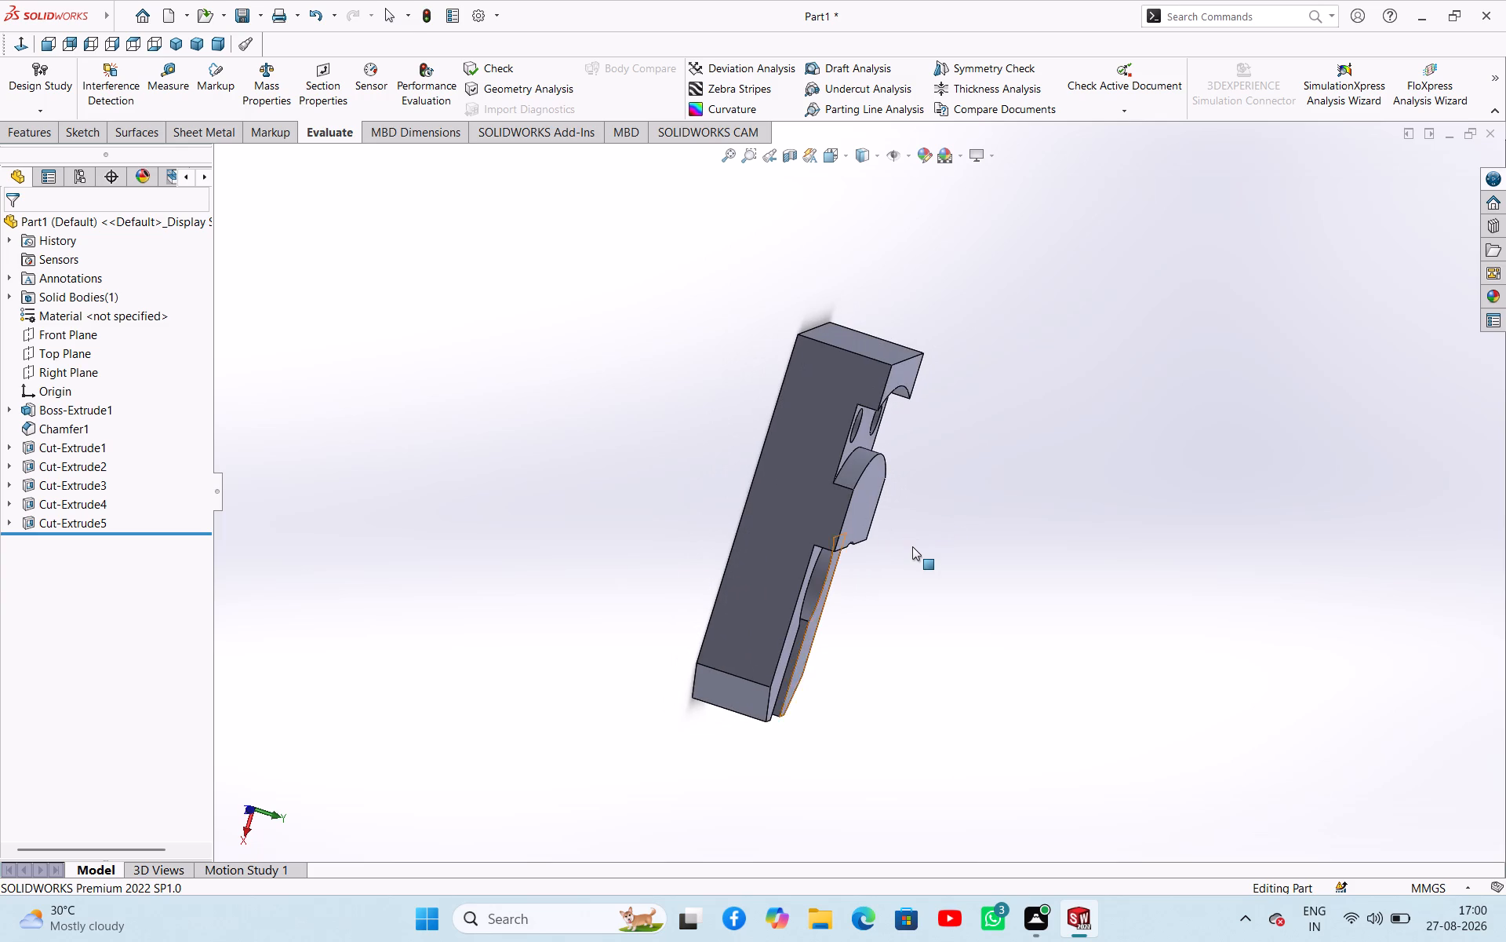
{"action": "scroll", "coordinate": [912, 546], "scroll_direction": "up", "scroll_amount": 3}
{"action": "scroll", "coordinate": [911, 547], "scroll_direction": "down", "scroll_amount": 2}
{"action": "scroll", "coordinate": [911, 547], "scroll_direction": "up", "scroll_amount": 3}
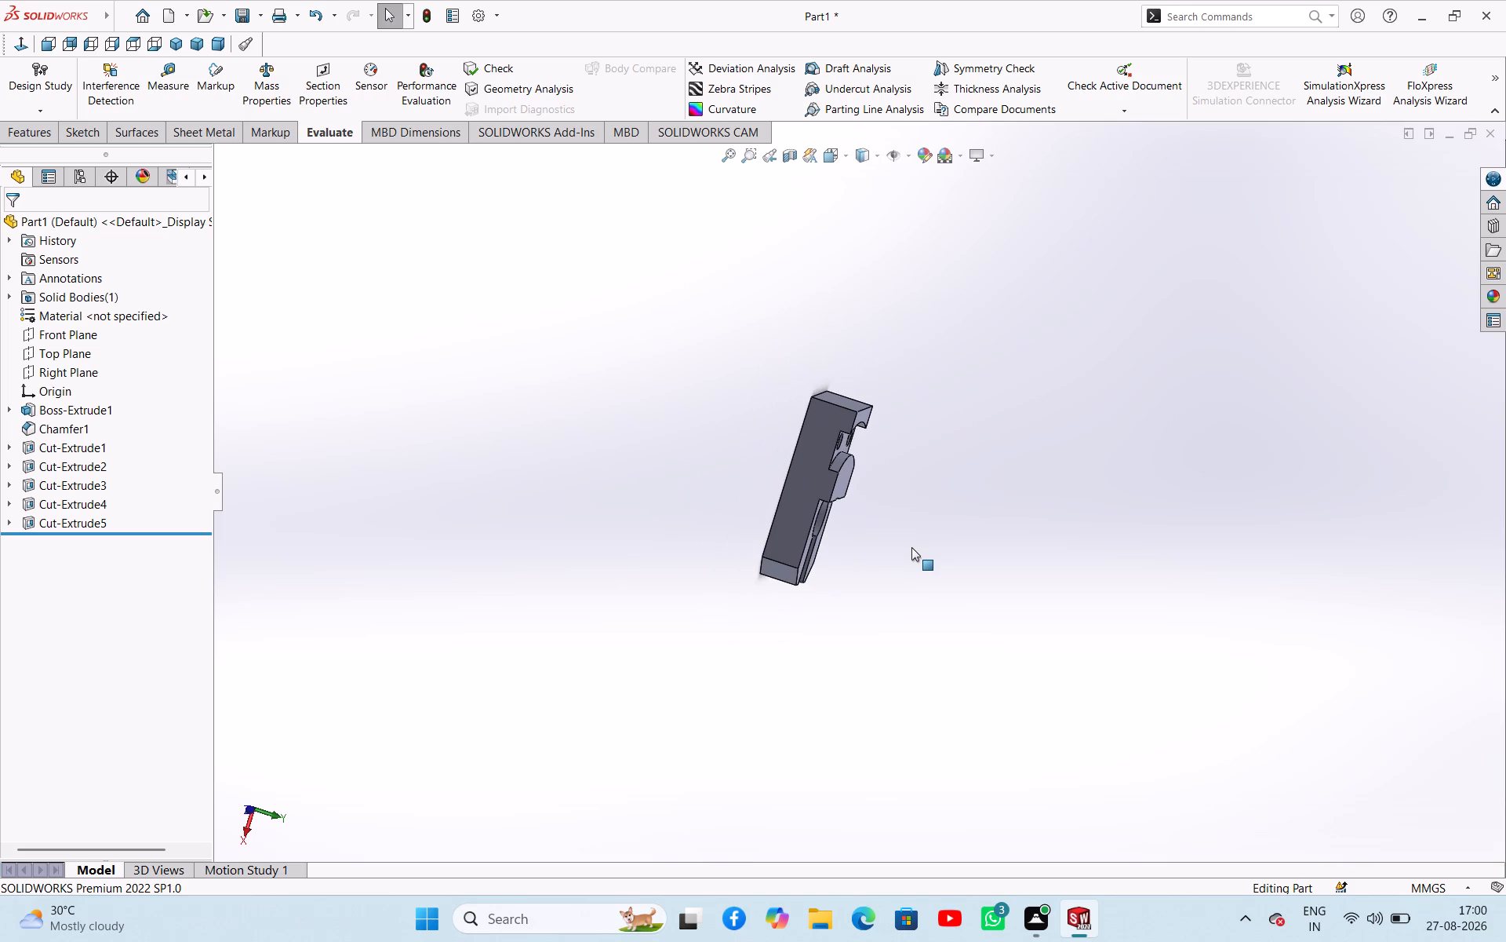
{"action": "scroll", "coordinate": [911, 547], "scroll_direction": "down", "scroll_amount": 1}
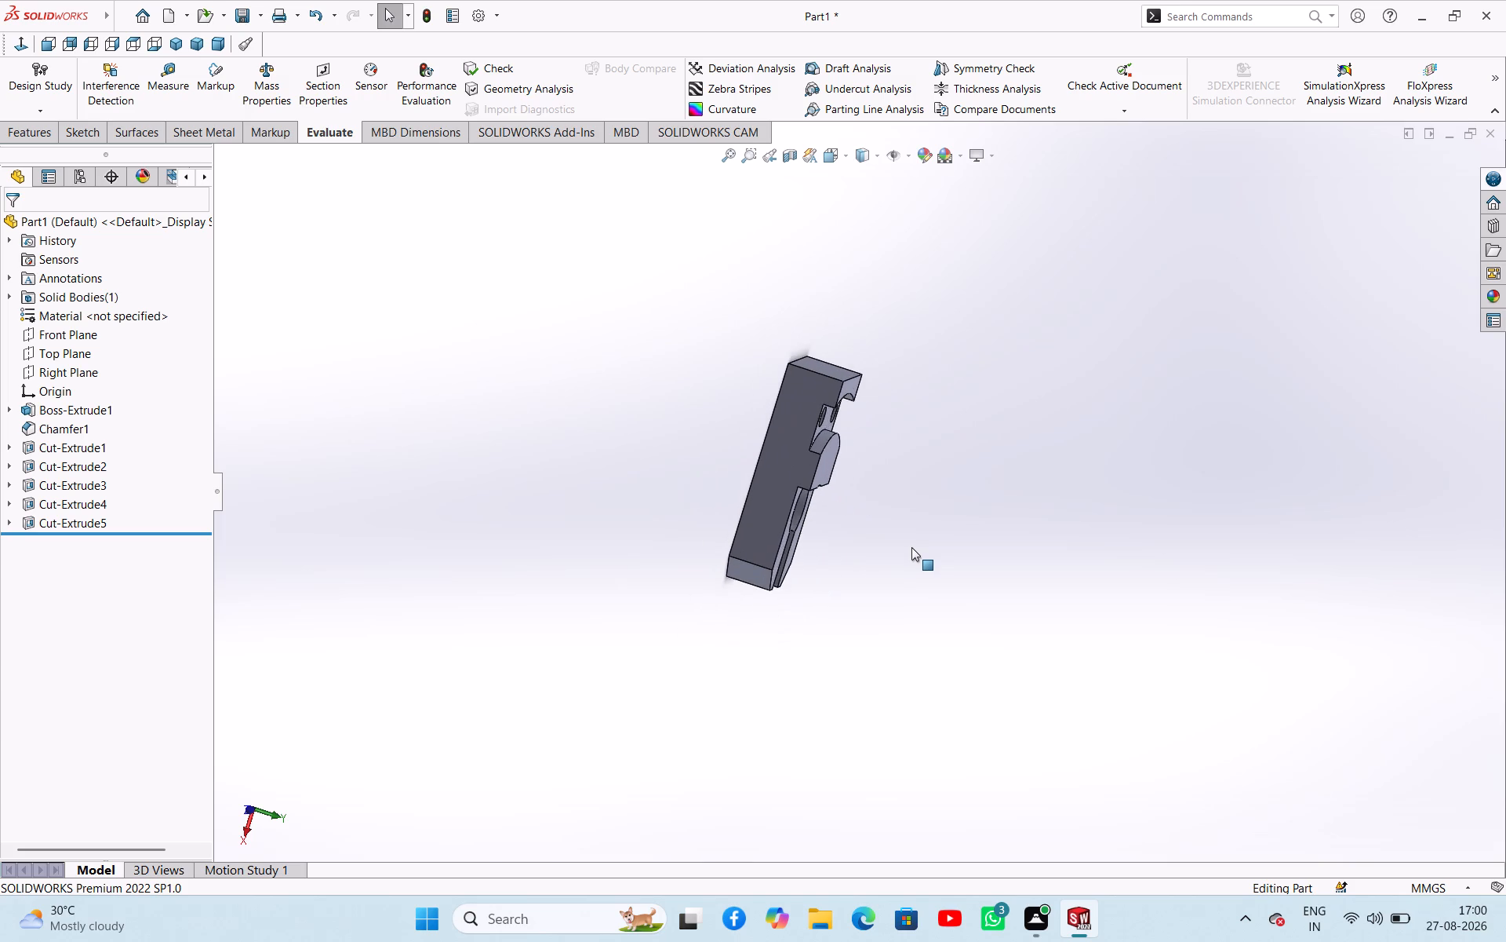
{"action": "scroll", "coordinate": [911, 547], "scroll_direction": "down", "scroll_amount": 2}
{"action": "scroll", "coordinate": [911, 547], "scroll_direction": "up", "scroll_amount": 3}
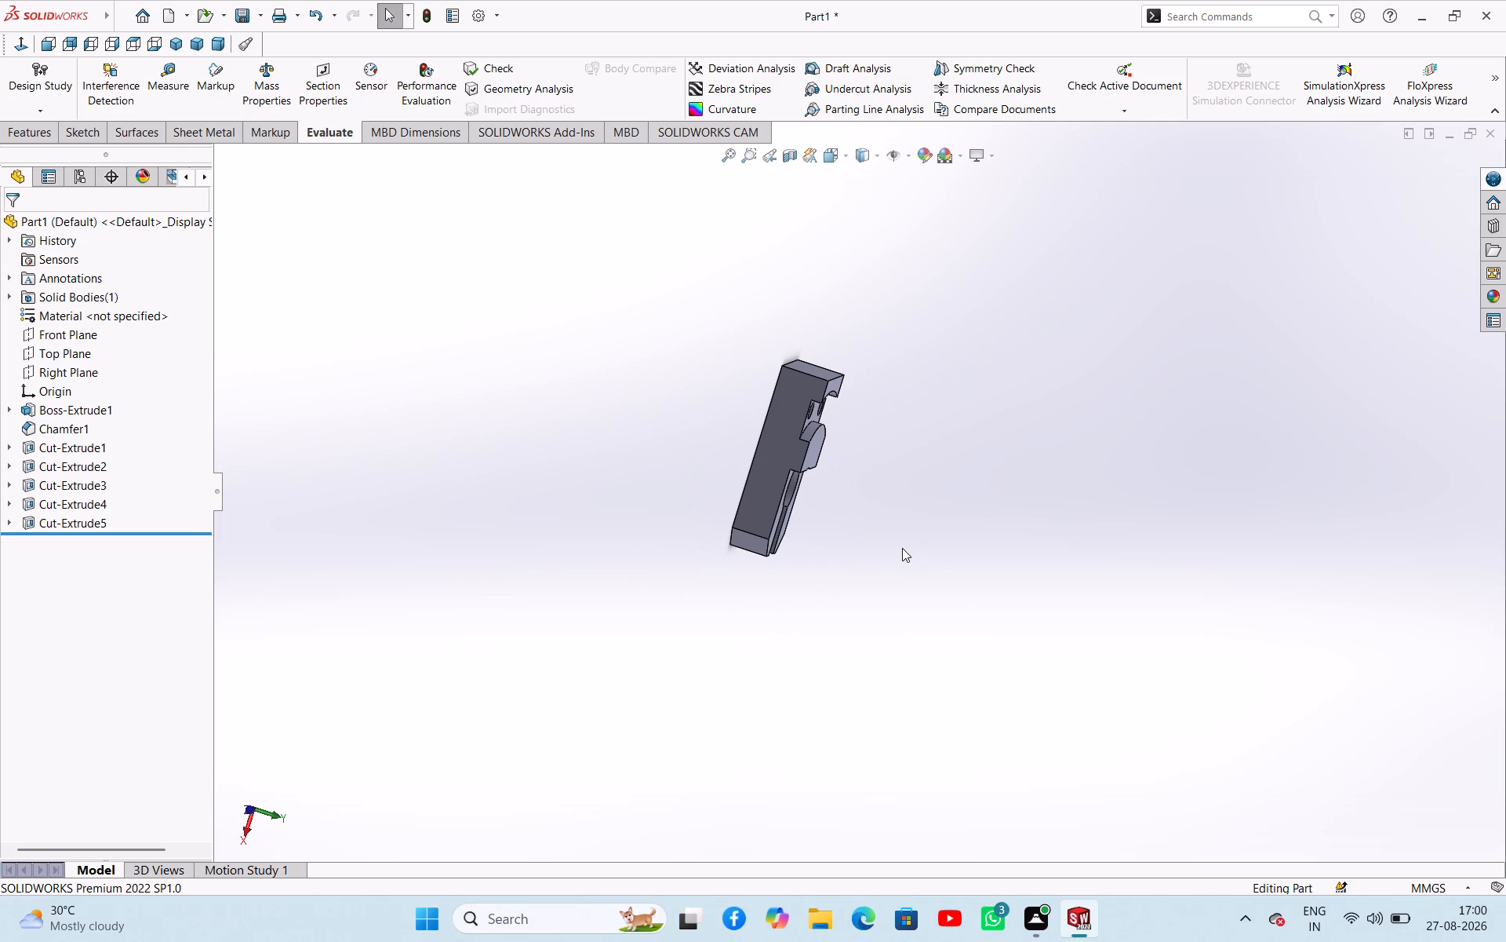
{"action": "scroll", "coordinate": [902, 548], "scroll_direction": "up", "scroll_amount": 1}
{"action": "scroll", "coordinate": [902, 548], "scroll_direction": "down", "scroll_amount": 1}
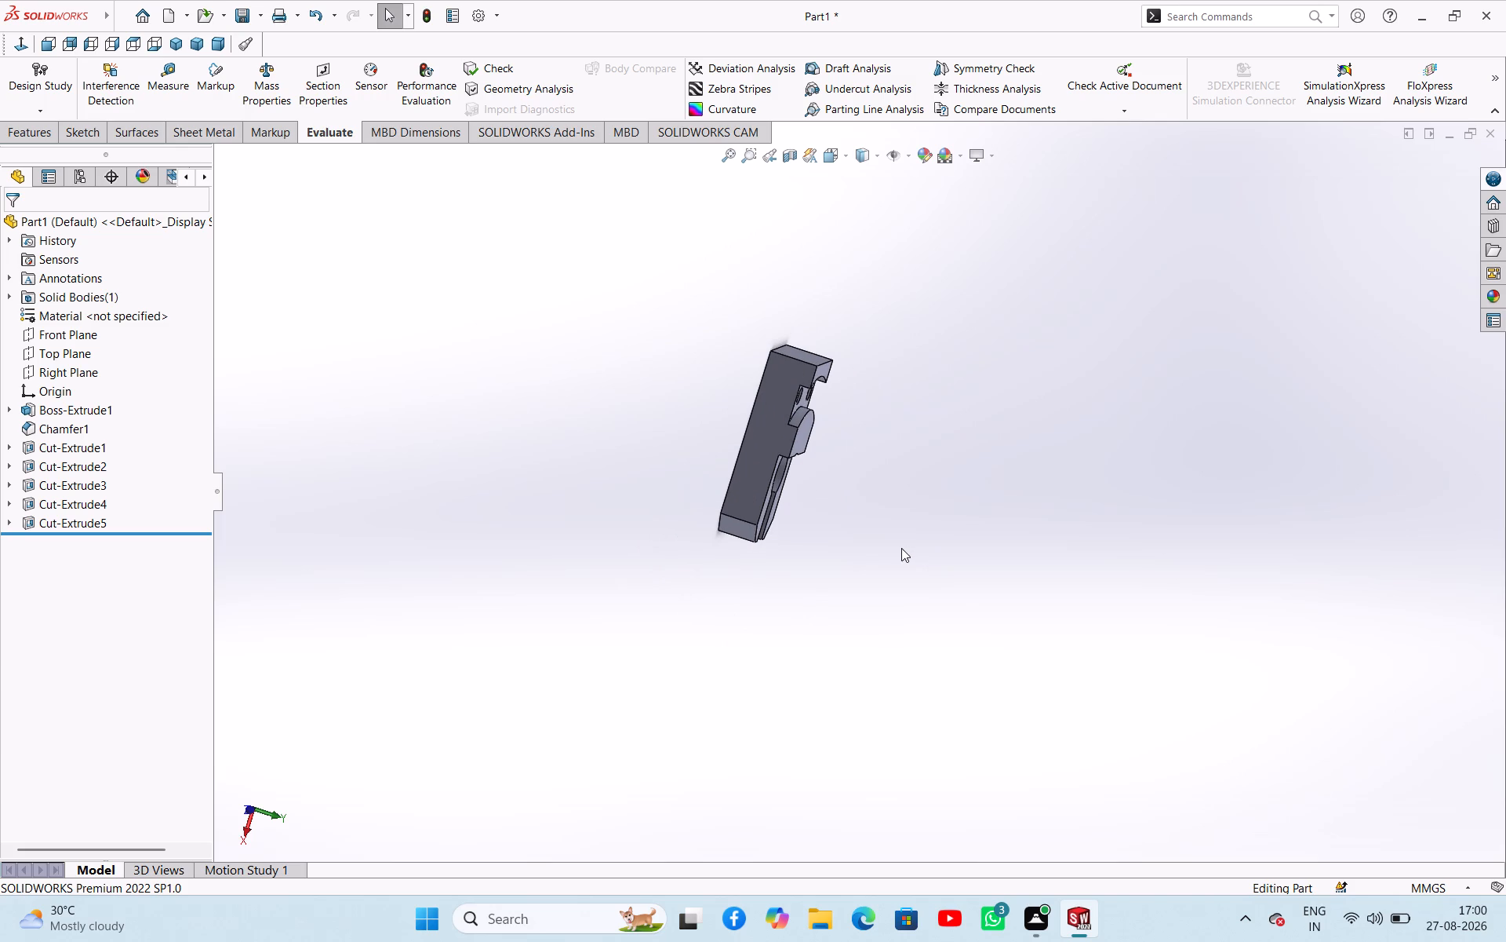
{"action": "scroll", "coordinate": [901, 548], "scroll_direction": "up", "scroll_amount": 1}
Examine the curved groove and its two small holes close up, from the front and from an oblique side view.
{"action": "middle_click_drag", "start_coordinate": [901, 548], "coordinate": [749, 483]}
{"action": "scroll", "coordinate": [756, 480], "scroll_direction": "down", "scroll_amount": 3}
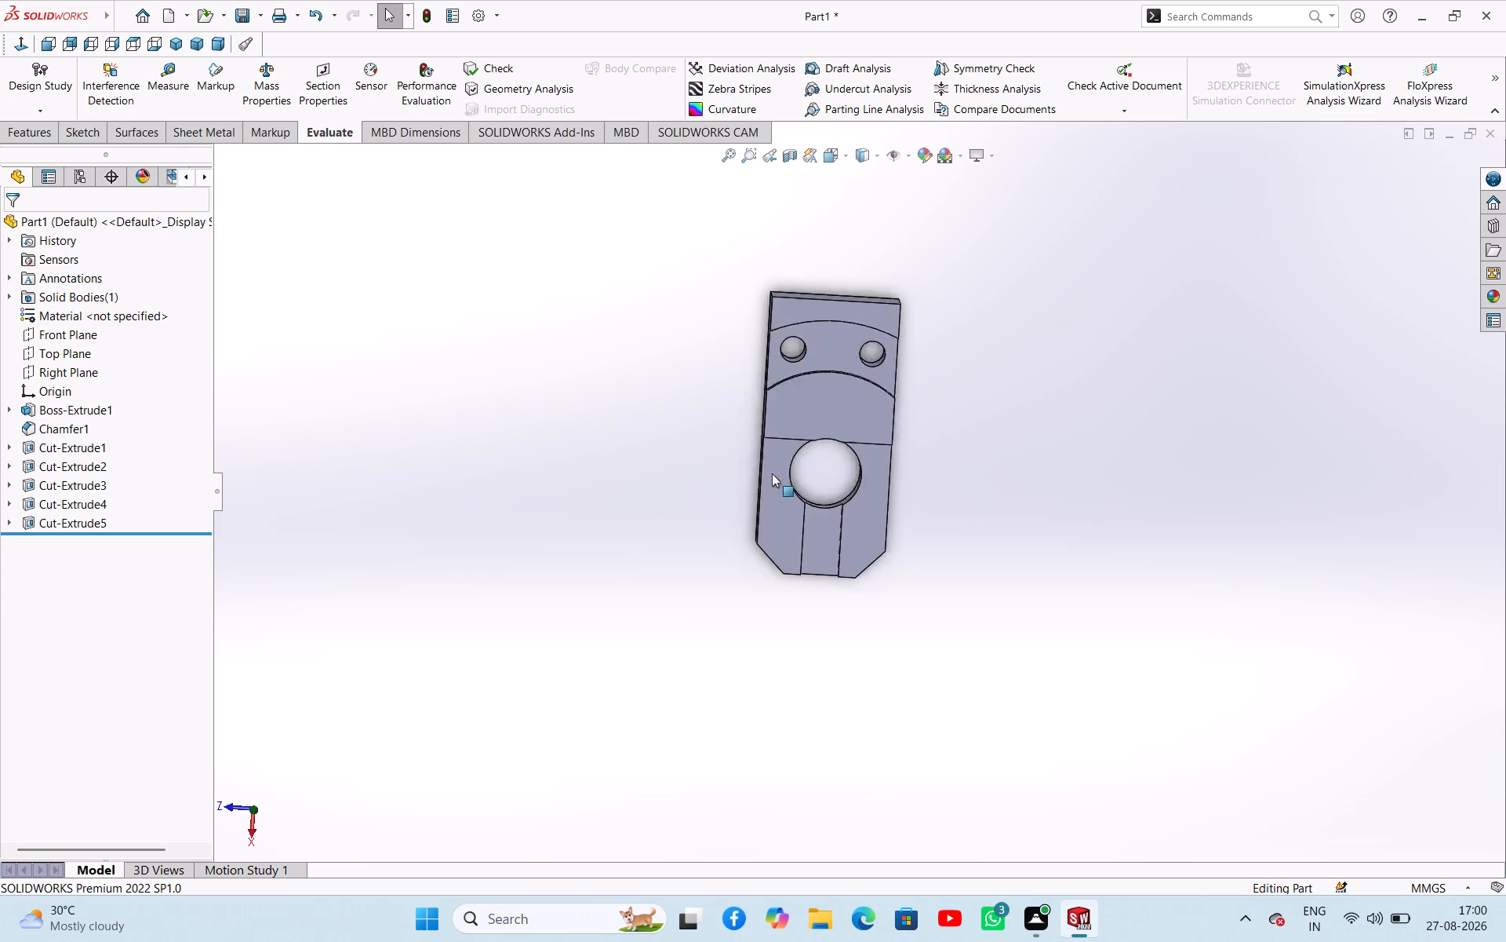
{"action": "scroll", "coordinate": [772, 473], "scroll_direction": "down", "scroll_amount": 7}
{"action": "scroll", "coordinate": [931, 401], "scroll_direction": "up", "scroll_amount": 5}
{"action": "scroll", "coordinate": [1017, 294], "scroll_direction": "down", "scroll_amount": 4}
{"action": "middle_click_drag", "start_coordinate": [969, 361], "coordinate": [924, 365]}
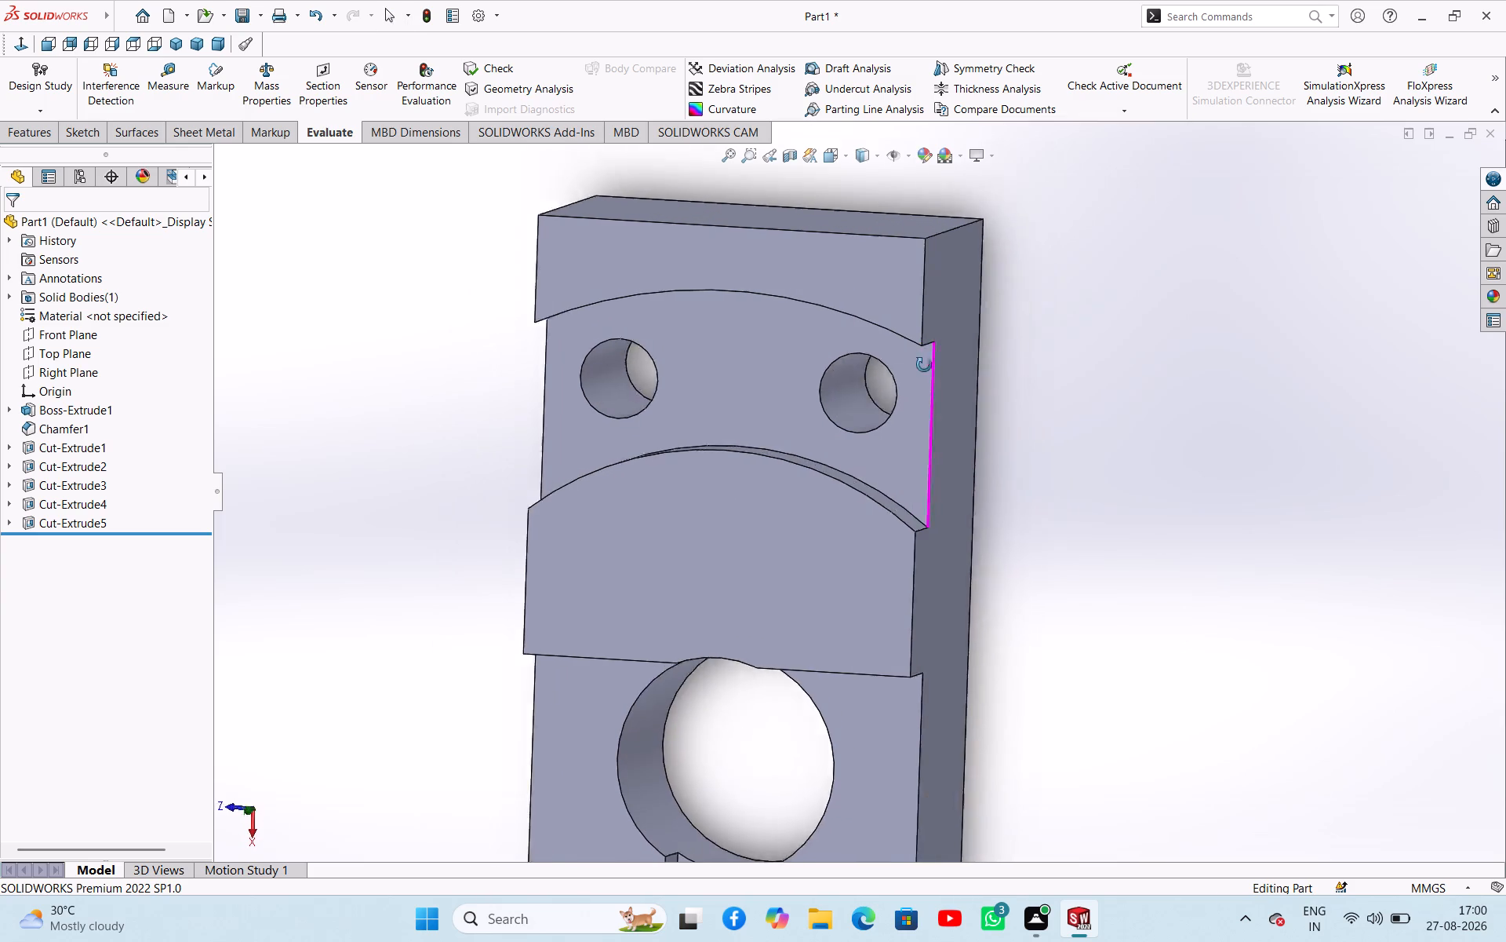
{"action": "middle_click_drag", "start_coordinate": [924, 365], "coordinate": [898, 371]}
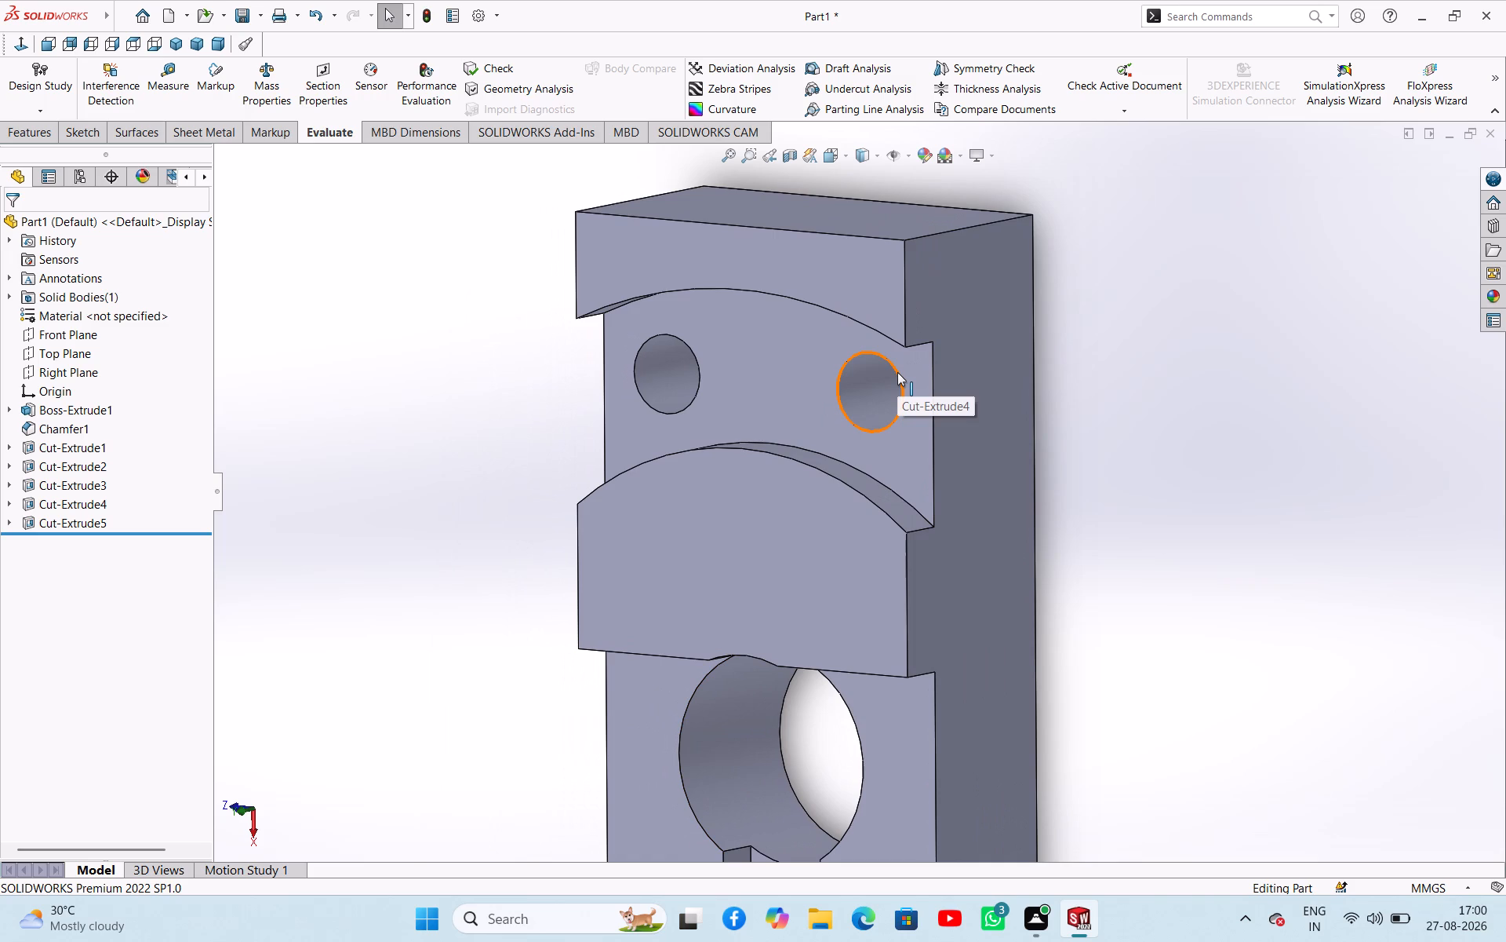
{"action": "scroll", "coordinate": [897, 372], "scroll_direction": "up", "scroll_amount": 2}
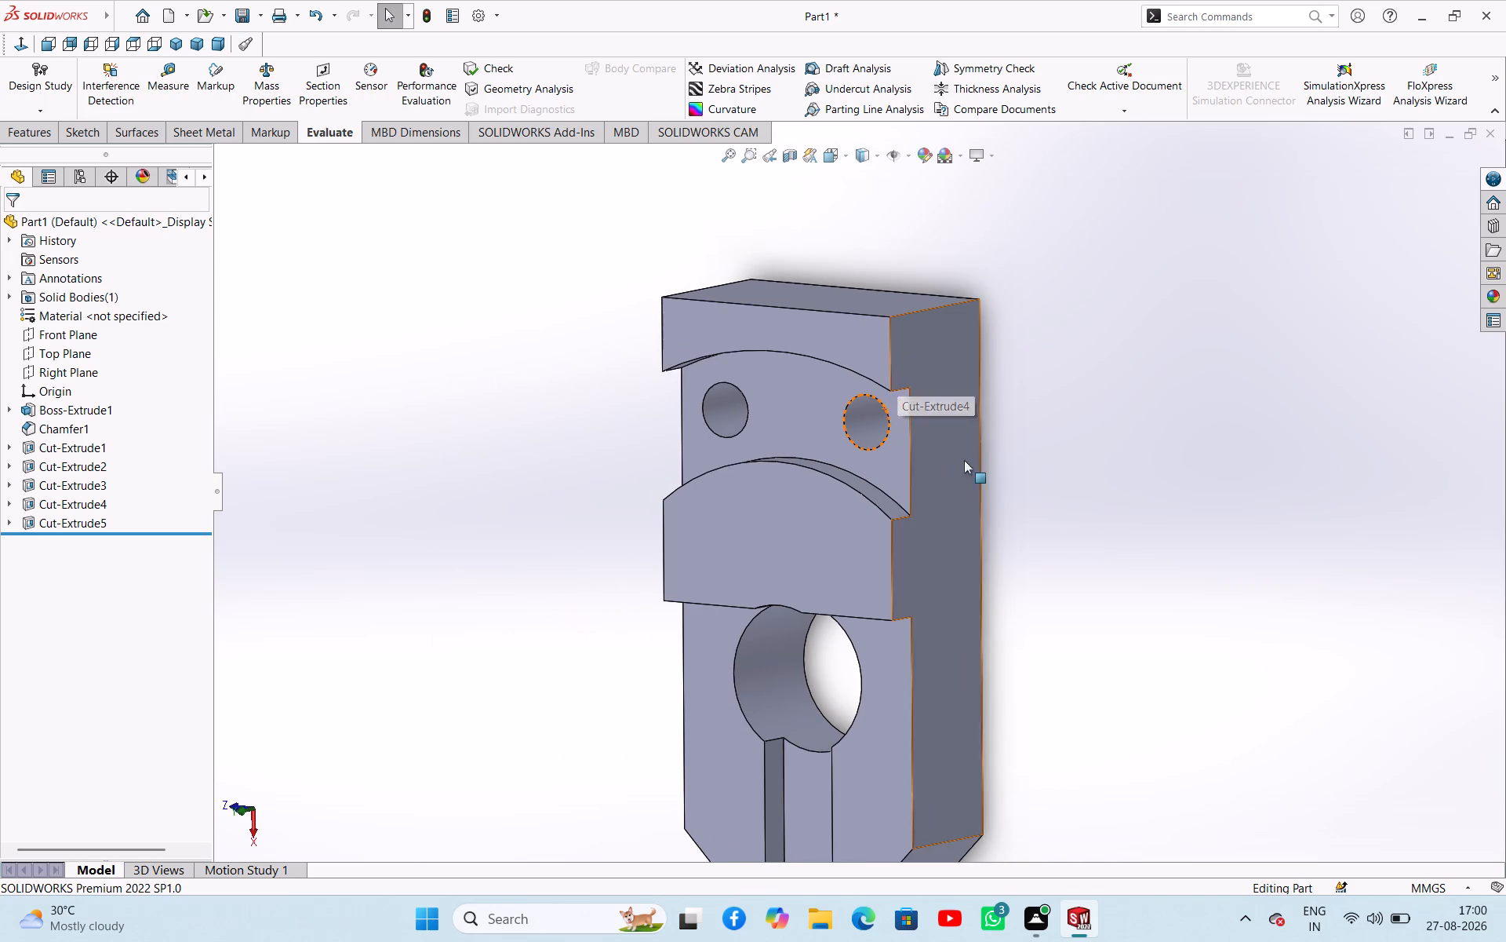
{"action": "middle_click_drag", "start_coordinate": [1052, 429], "coordinate": [1006, 423]}
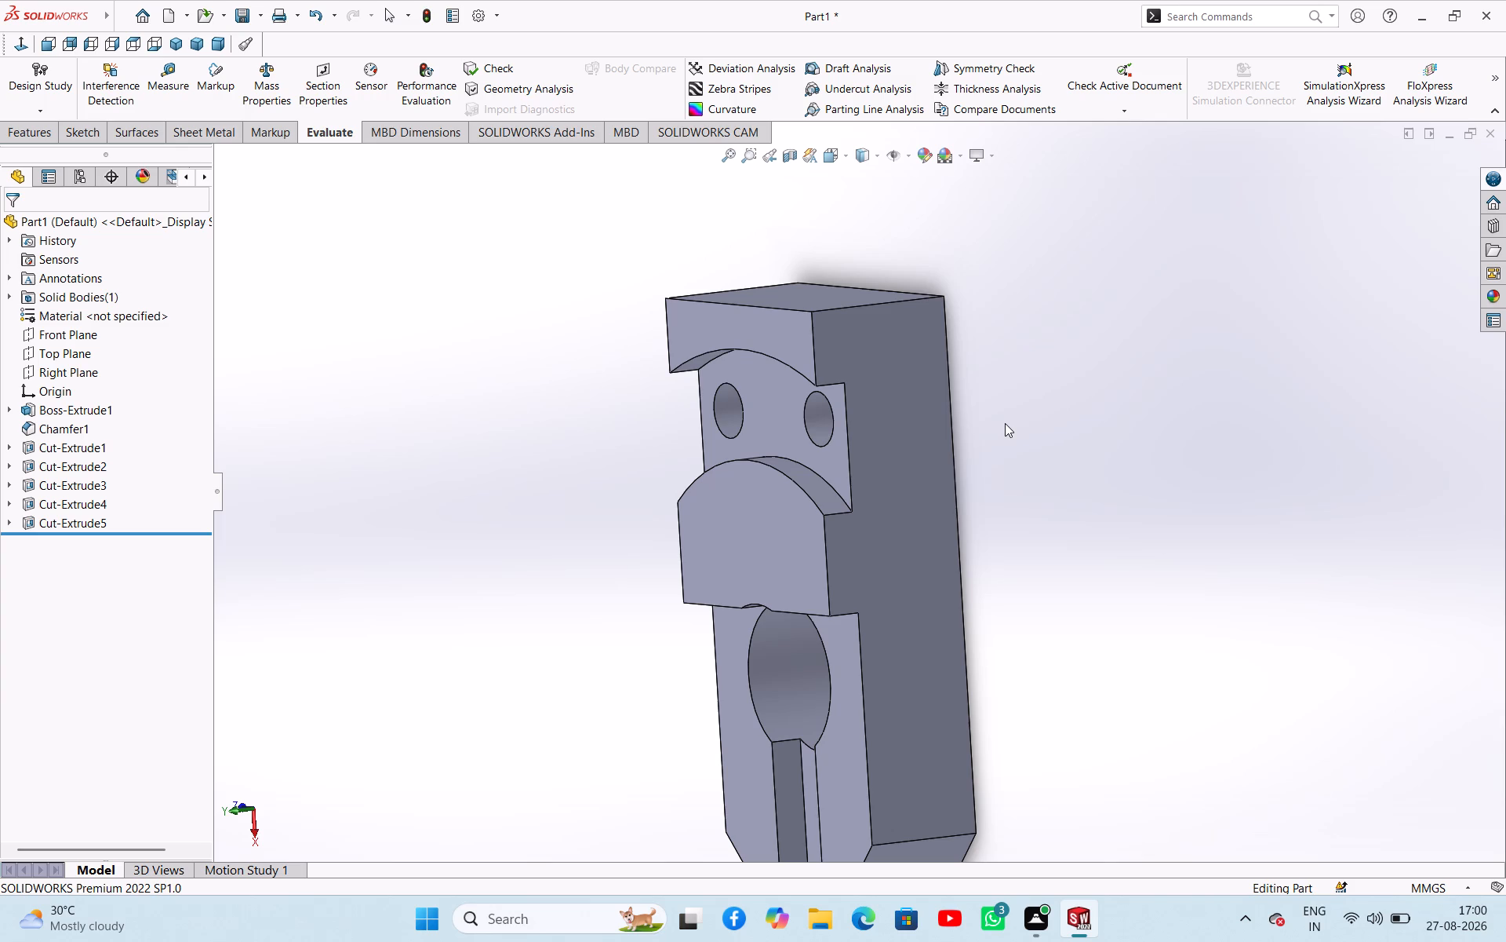
{"action": "scroll", "coordinate": [921, 488], "scroll_direction": "up", "scroll_amount": 2}
{"action": "scroll", "coordinate": [921, 488], "scroll_direction": "down", "scroll_amount": 2}
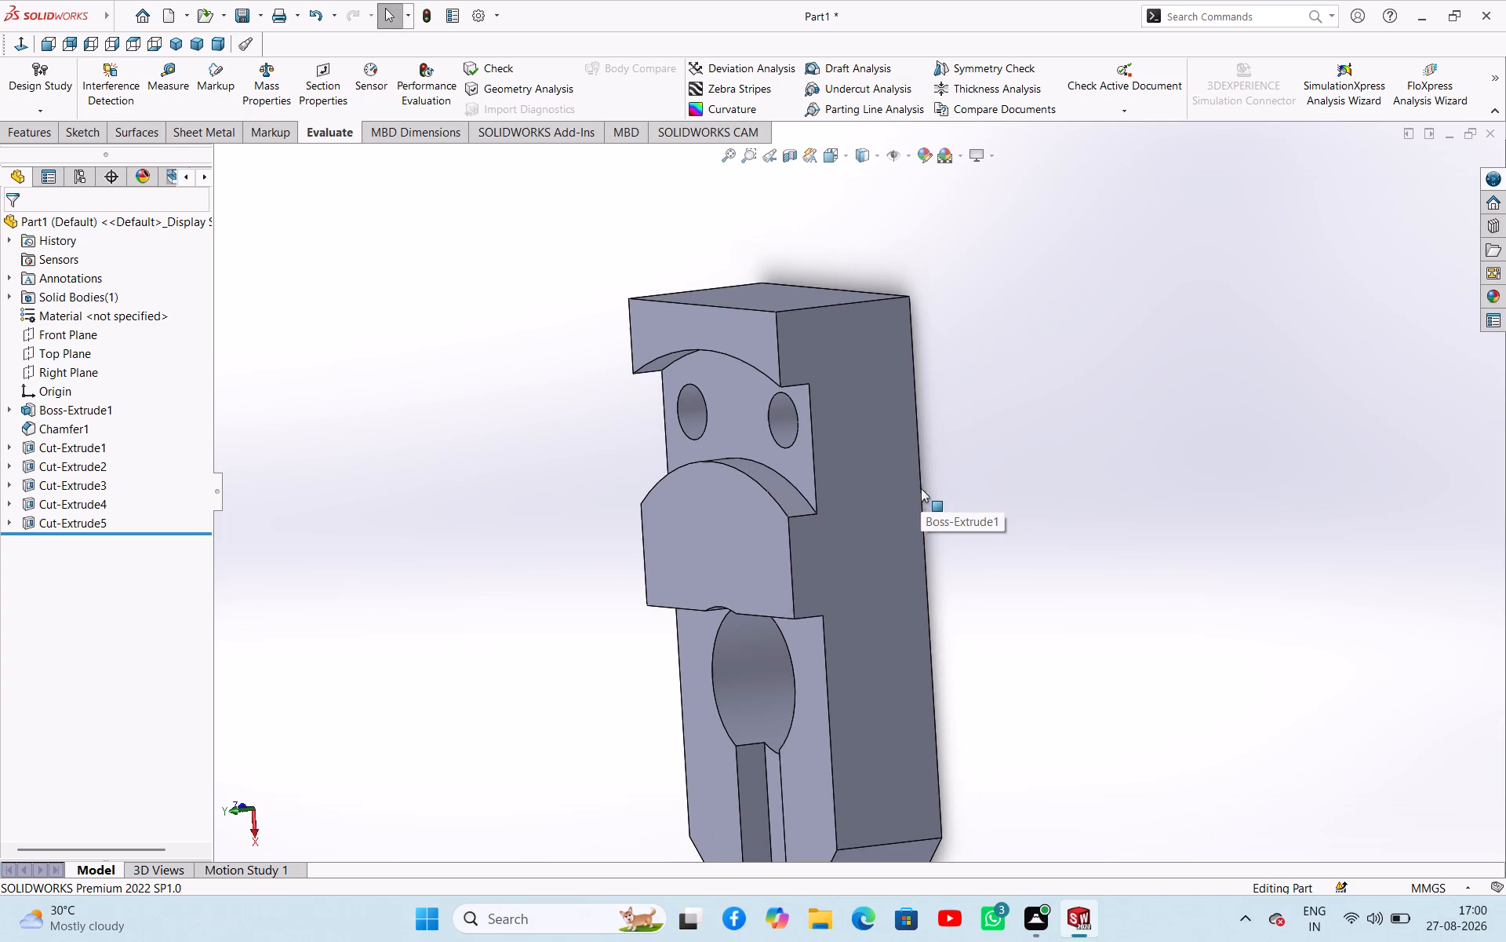
Inspect the long side face and the flat back face with the hole openings by selecting each one.
{"action": "left_click", "coordinate": [824, 549]}
{"action": "middle_click_drag", "start_coordinate": [1028, 418], "coordinate": [984, 424]}
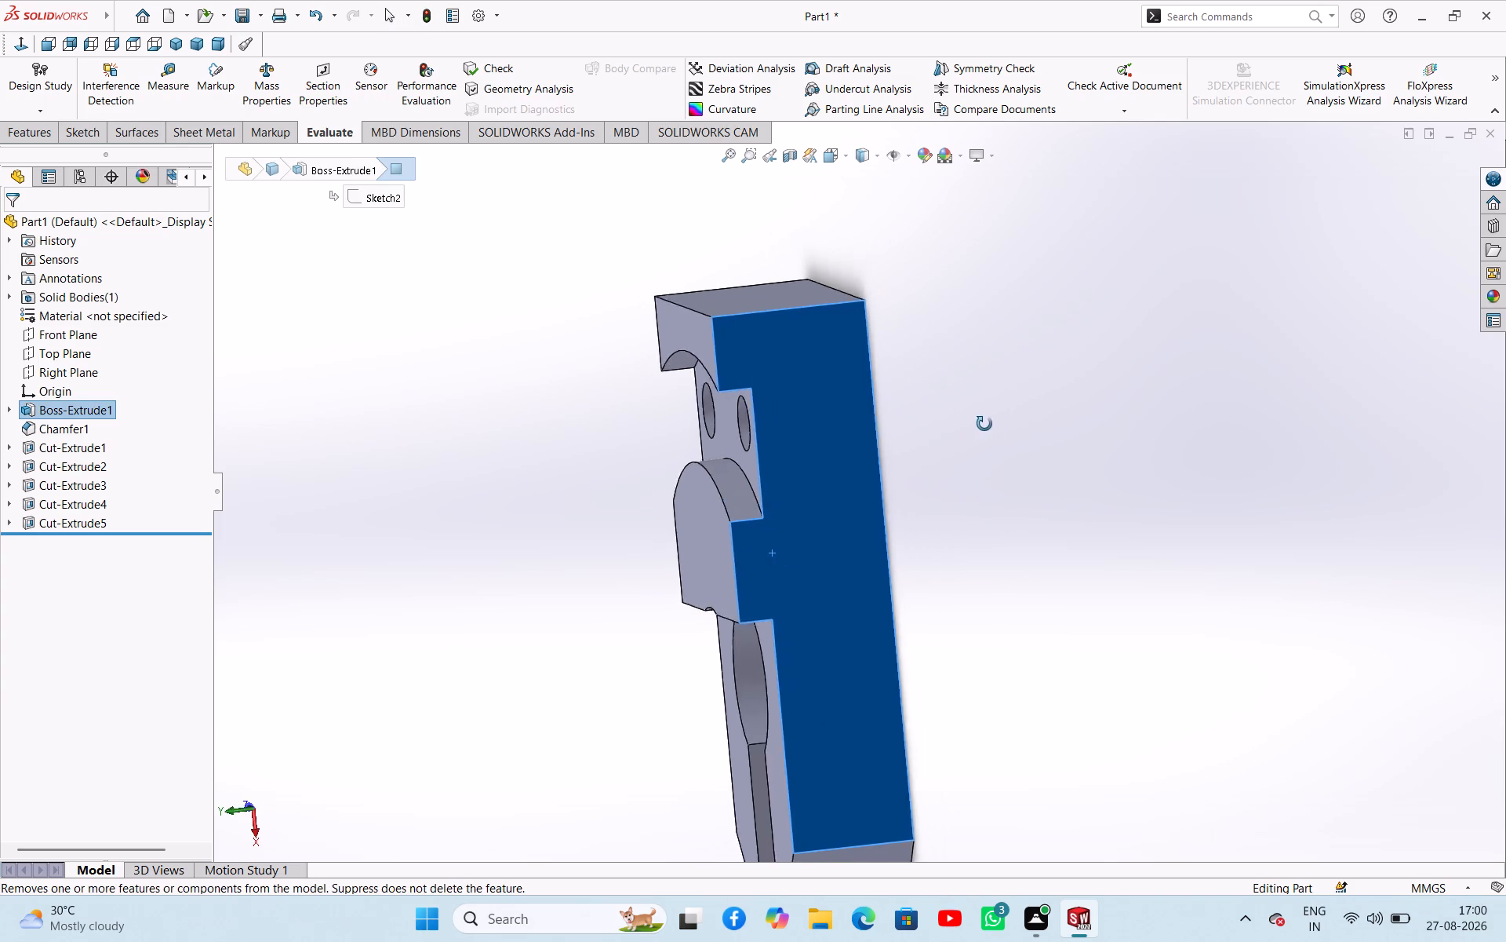
{"action": "middle_click_drag", "start_coordinate": [984, 424], "coordinate": [920, 424]}
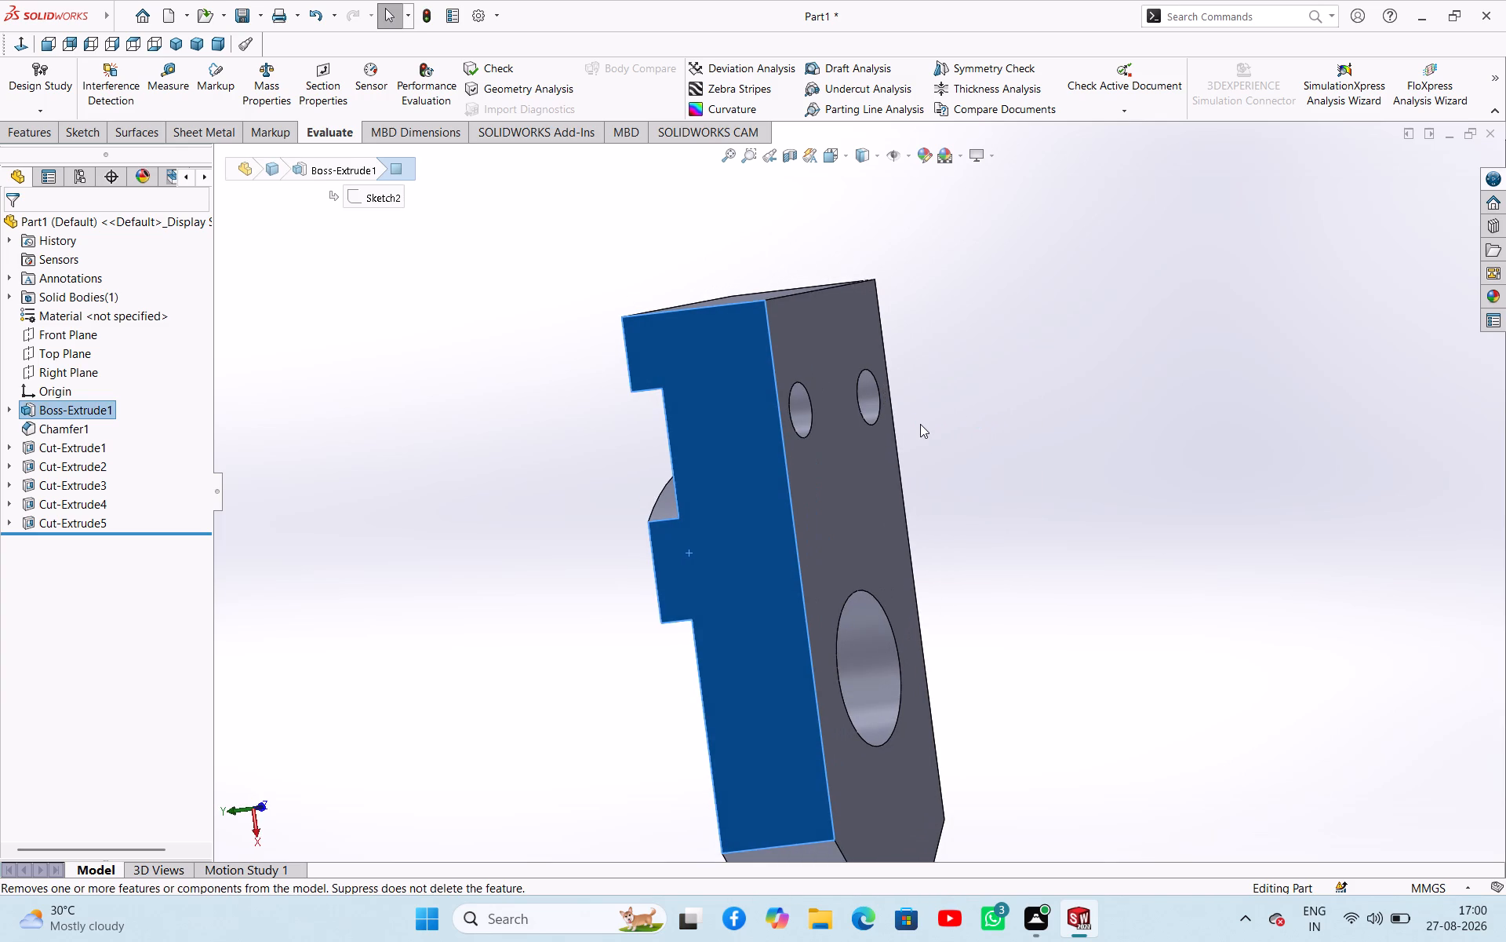
{"action": "scroll", "coordinate": [920, 424], "scroll_direction": "up", "scroll_amount": 1}
{"action": "left_click", "coordinate": [865, 473]}
{"action": "left_click", "coordinate": [977, 525]}
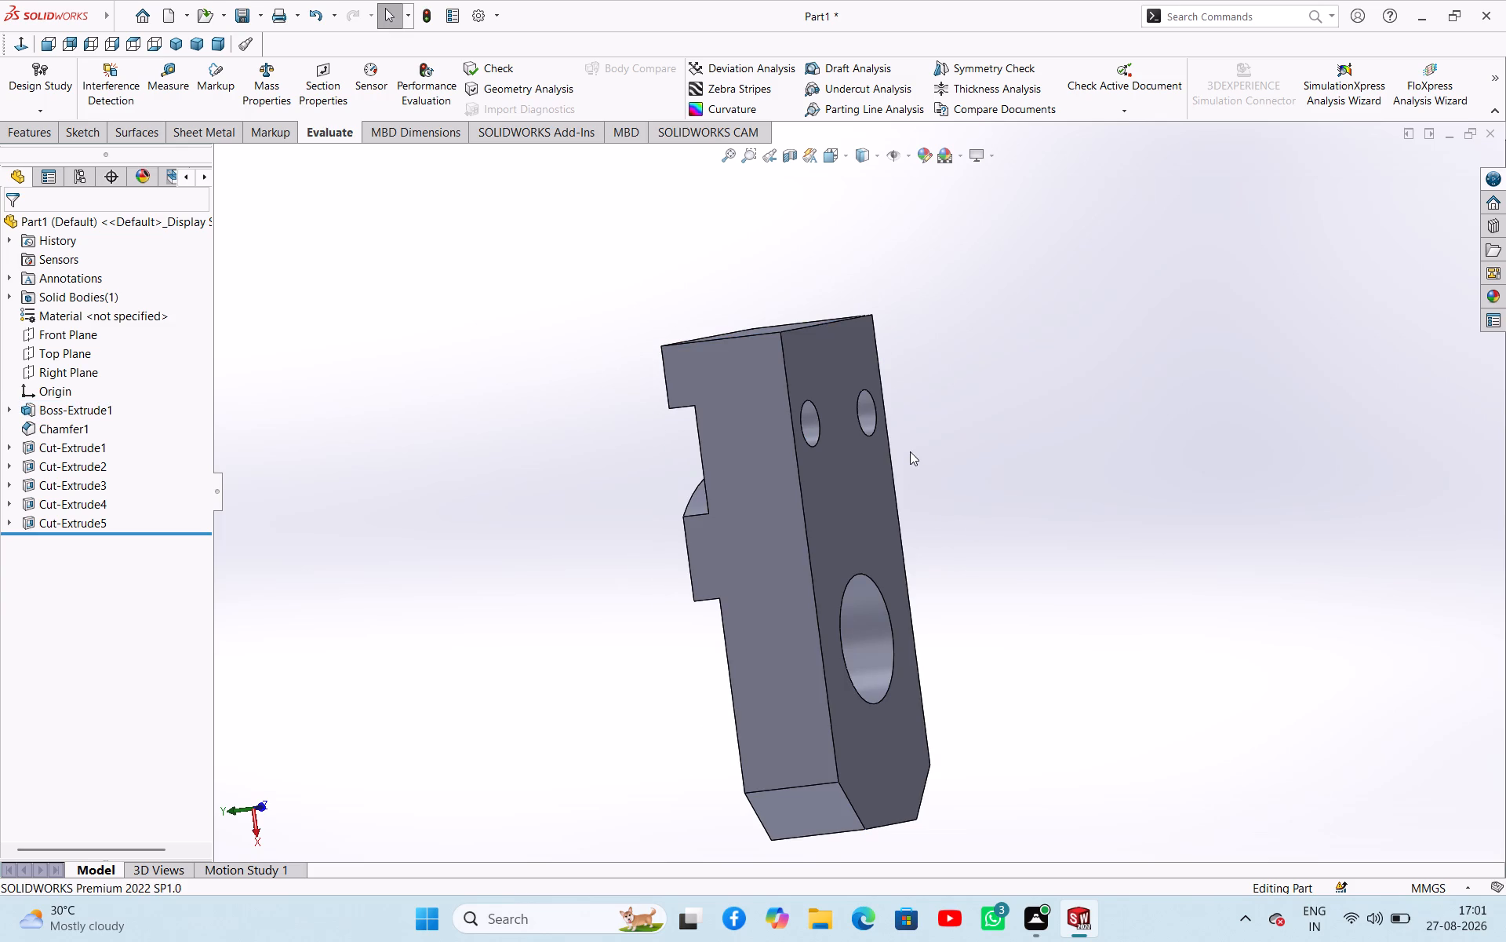
{"action": "scroll", "coordinate": [910, 451], "scroll_direction": "up", "scroll_amount": 1}
{"action": "scroll", "coordinate": [905, 452], "scroll_direction": "down", "scroll_amount": 2}
{"action": "left_click", "coordinate": [832, 484]}
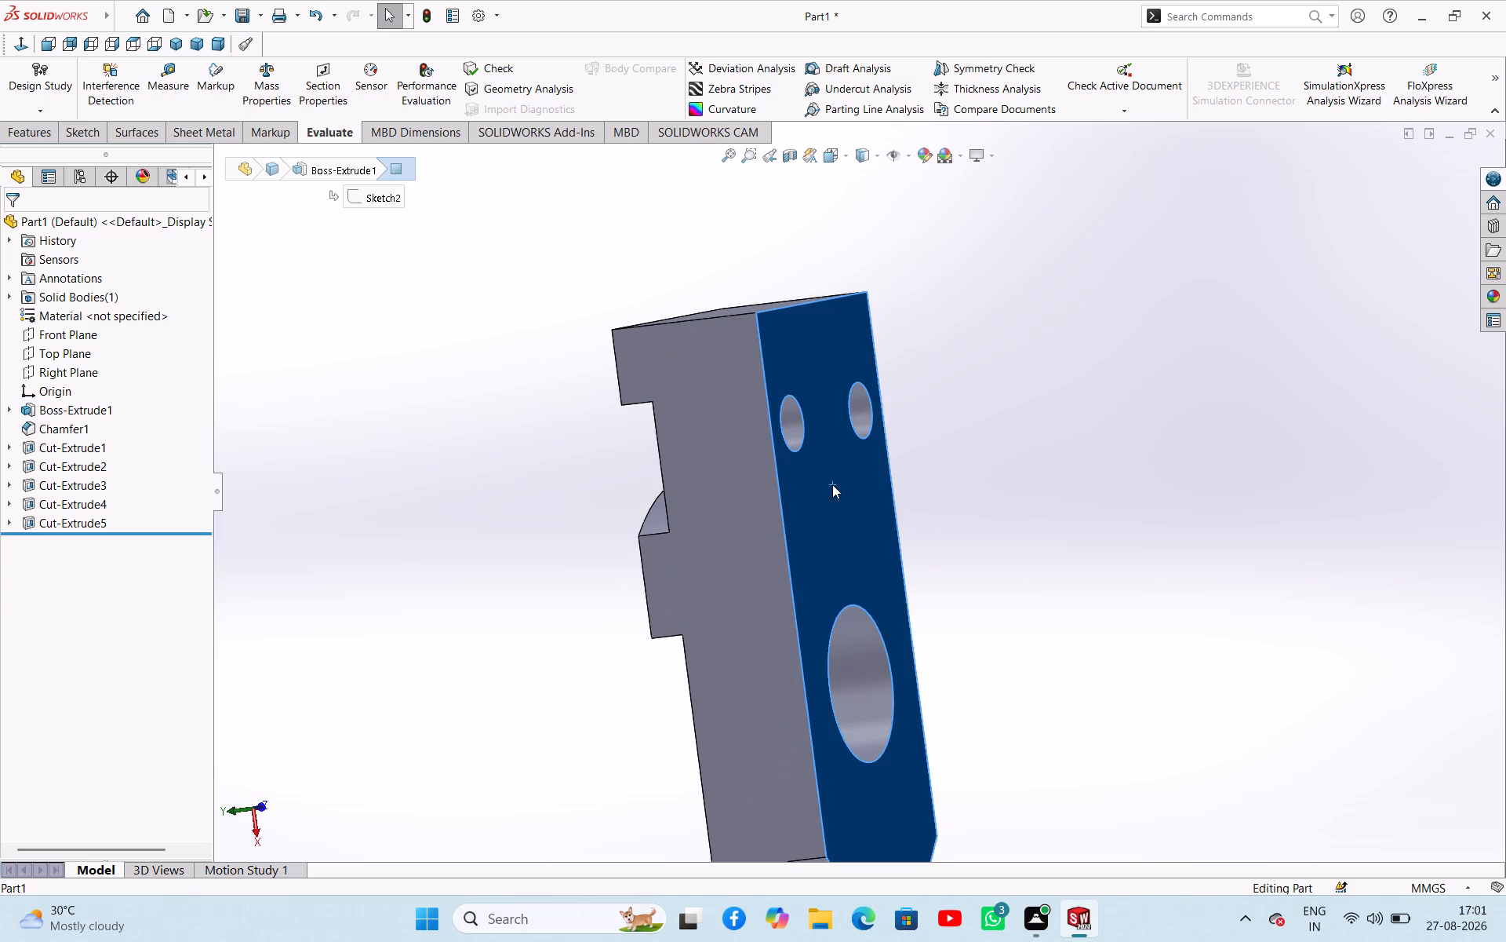
{"action": "middle_click_drag", "start_coordinate": [1039, 552], "coordinate": [1149, 453]}
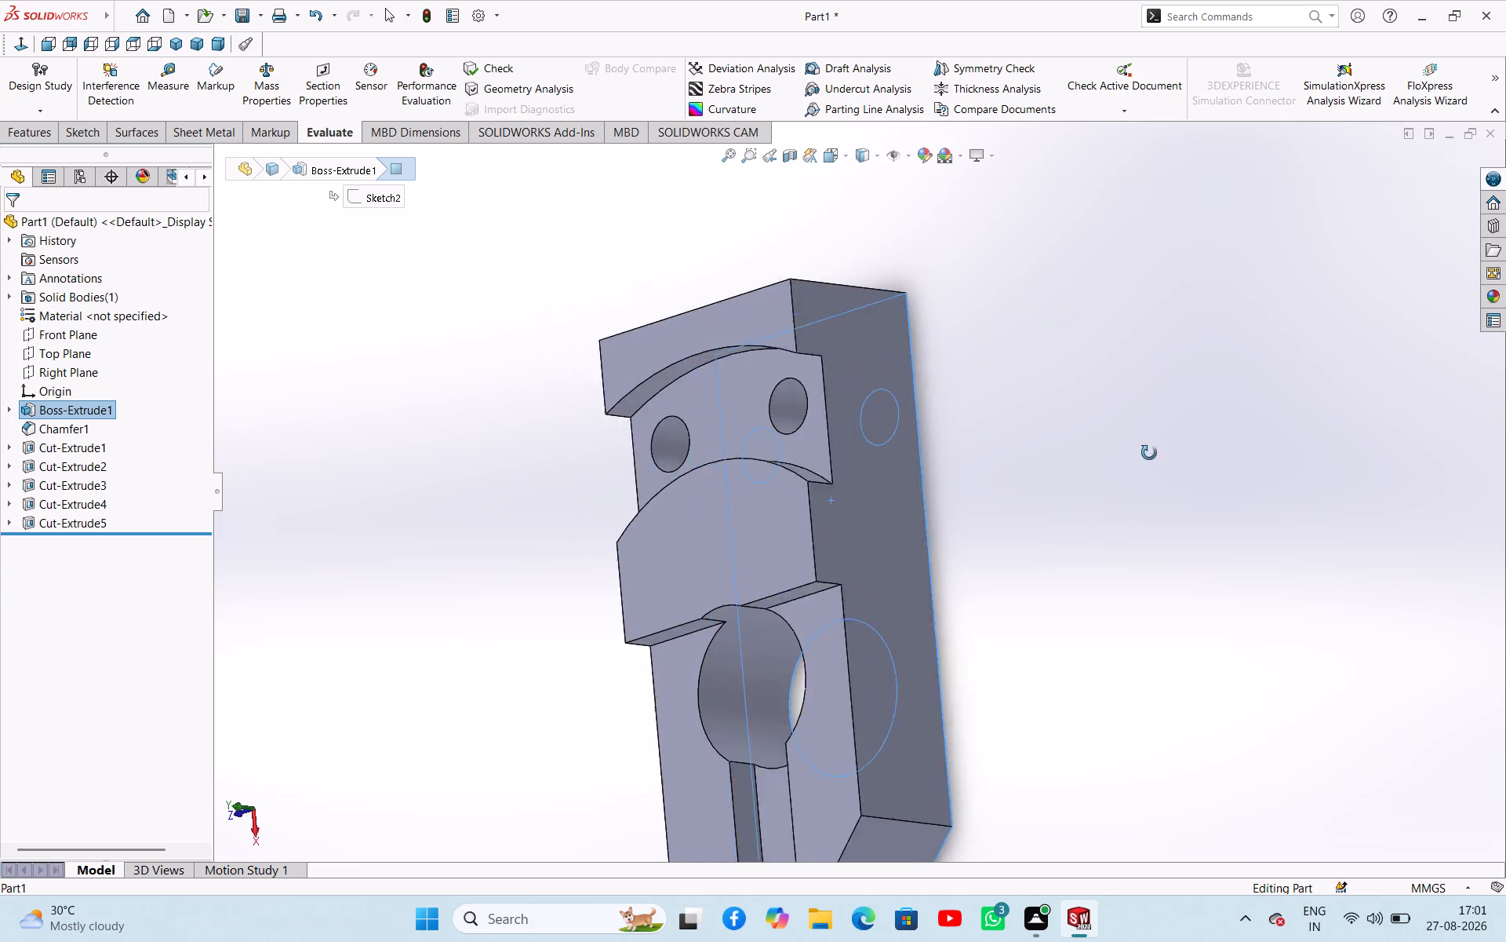
{"action": "middle_click_drag", "start_coordinate": [1149, 453], "coordinate": [1057, 458]}
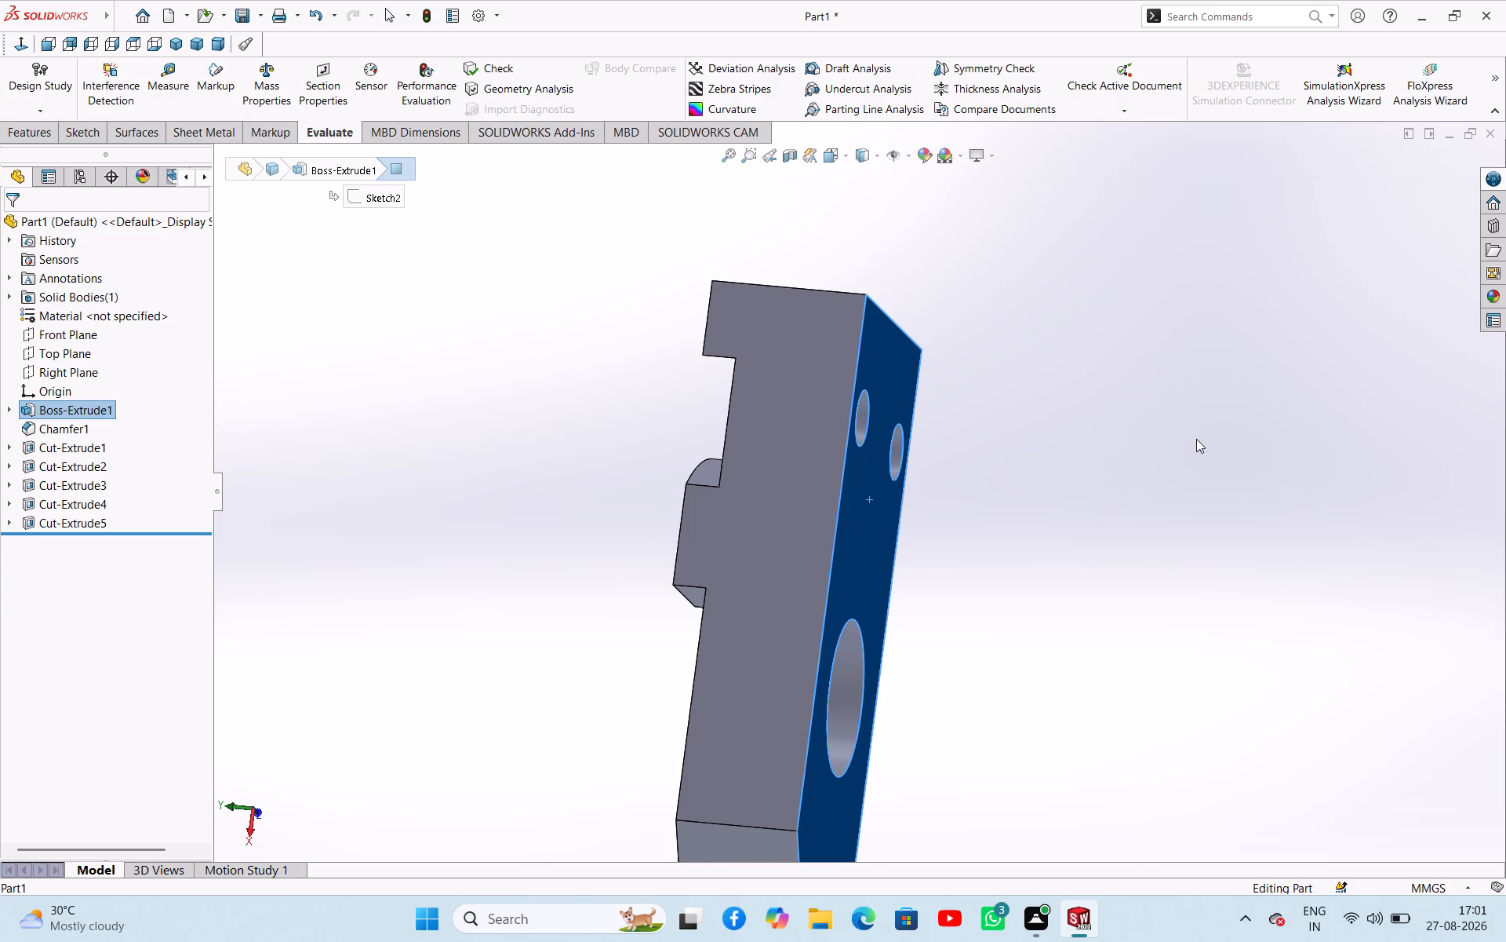
{"action": "left_click", "coordinate": [1064, 419]}
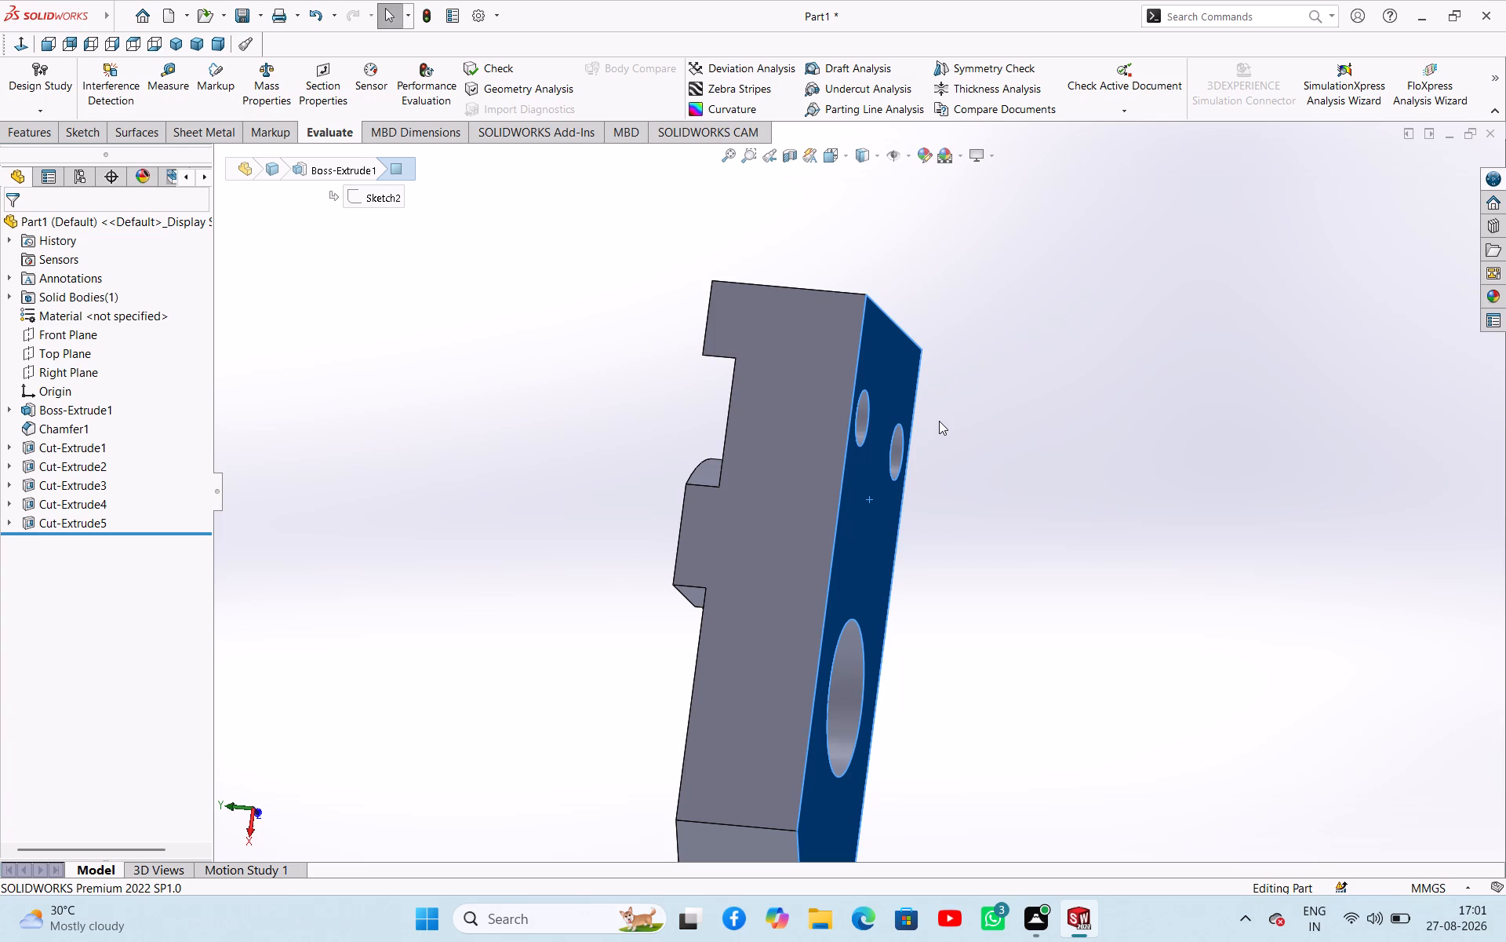
{"action": "left_click", "coordinate": [885, 396]}
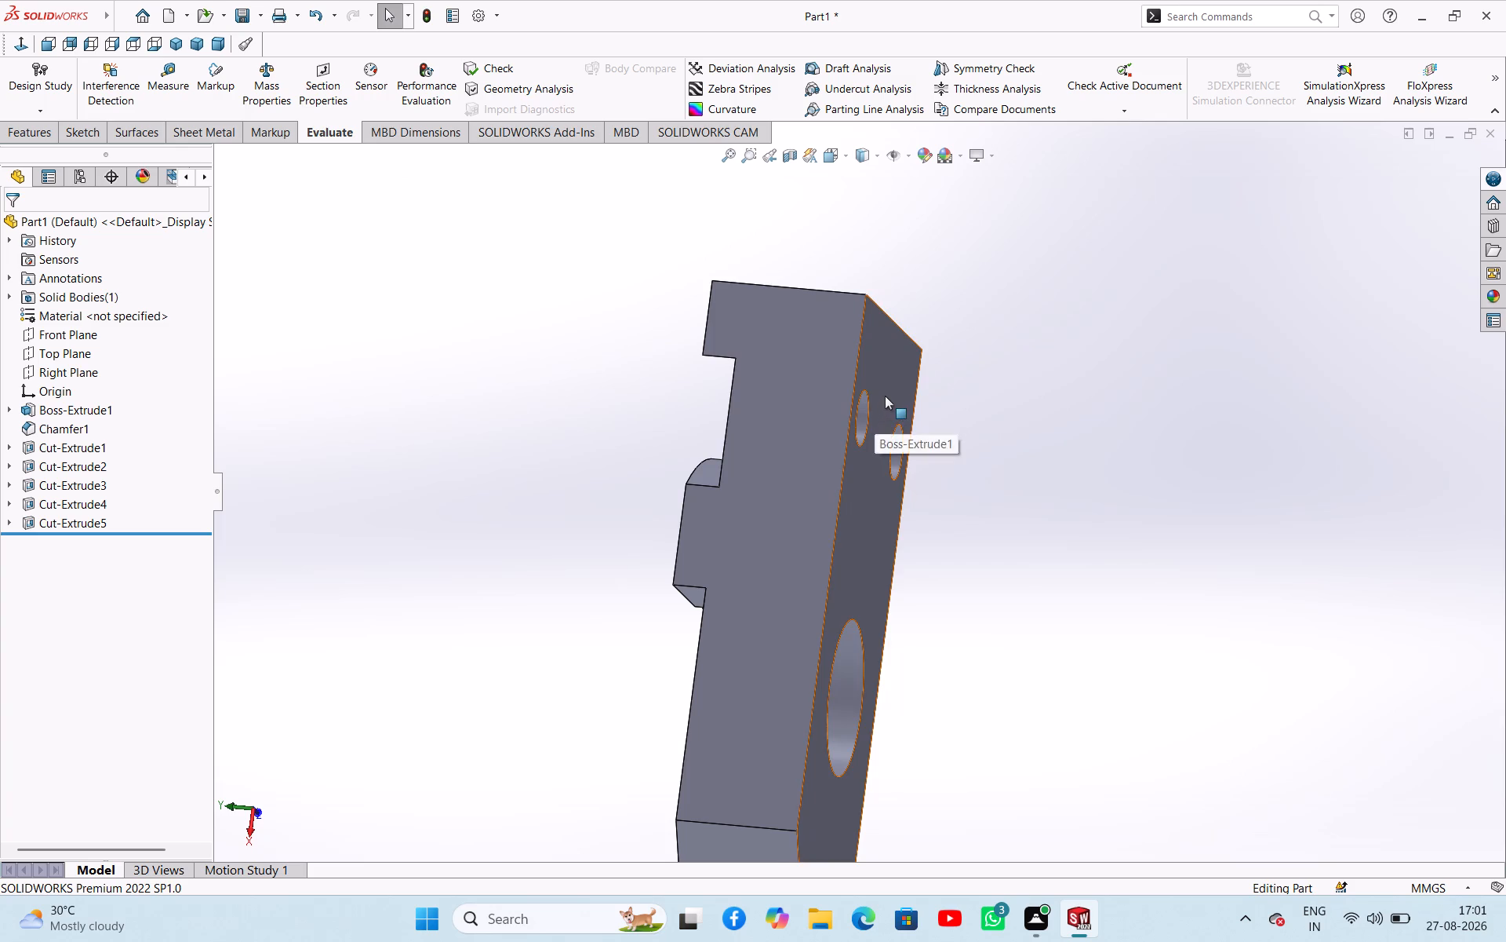
{"action": "left_click", "coordinate": [983, 481]}
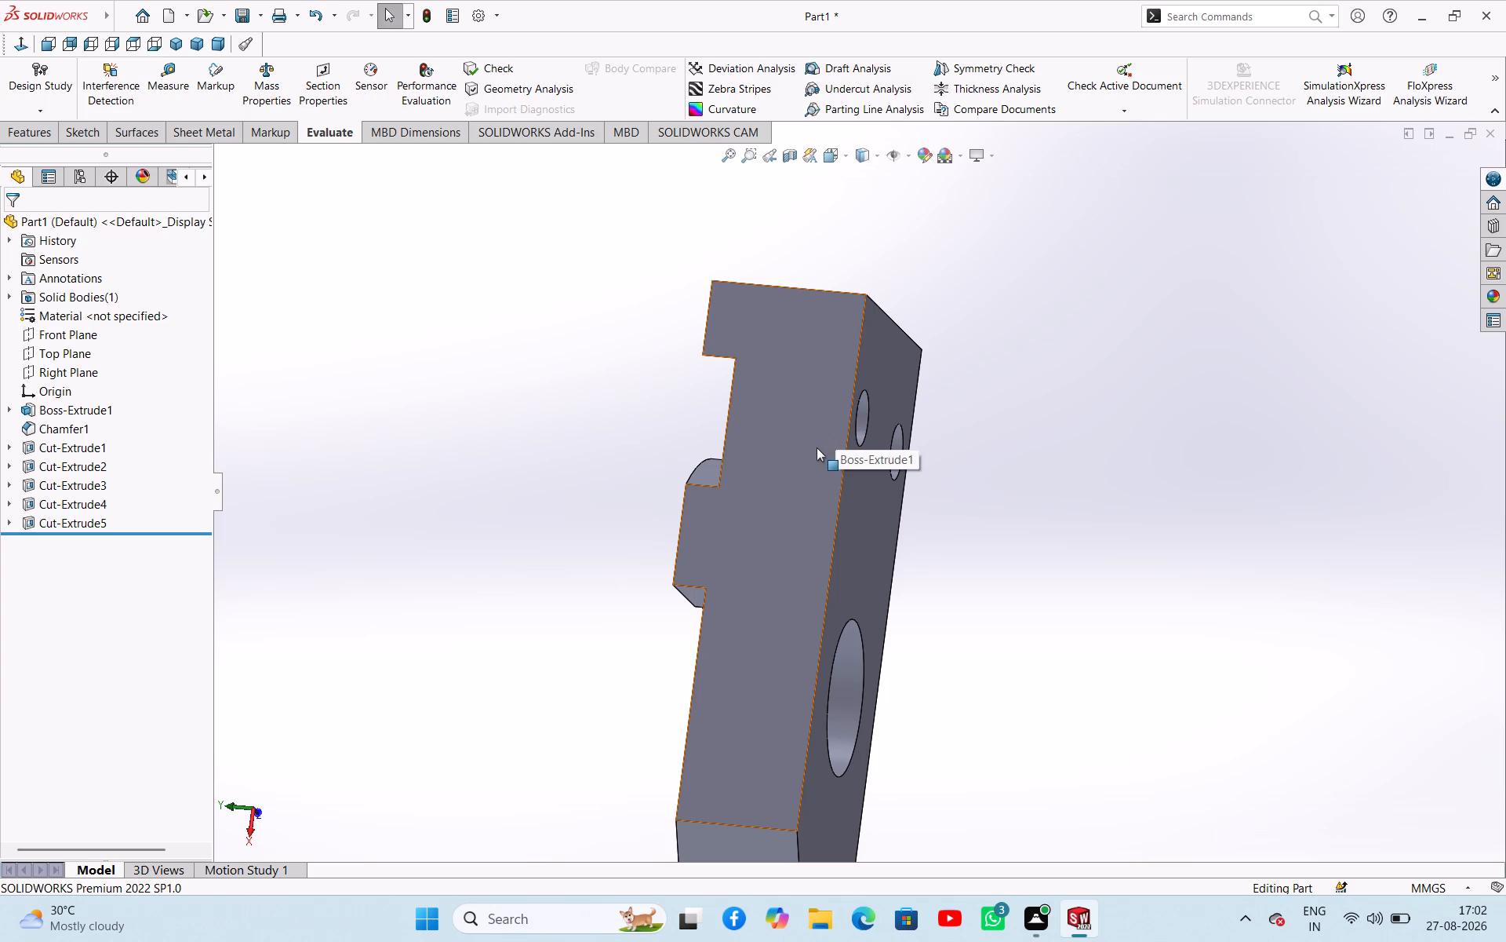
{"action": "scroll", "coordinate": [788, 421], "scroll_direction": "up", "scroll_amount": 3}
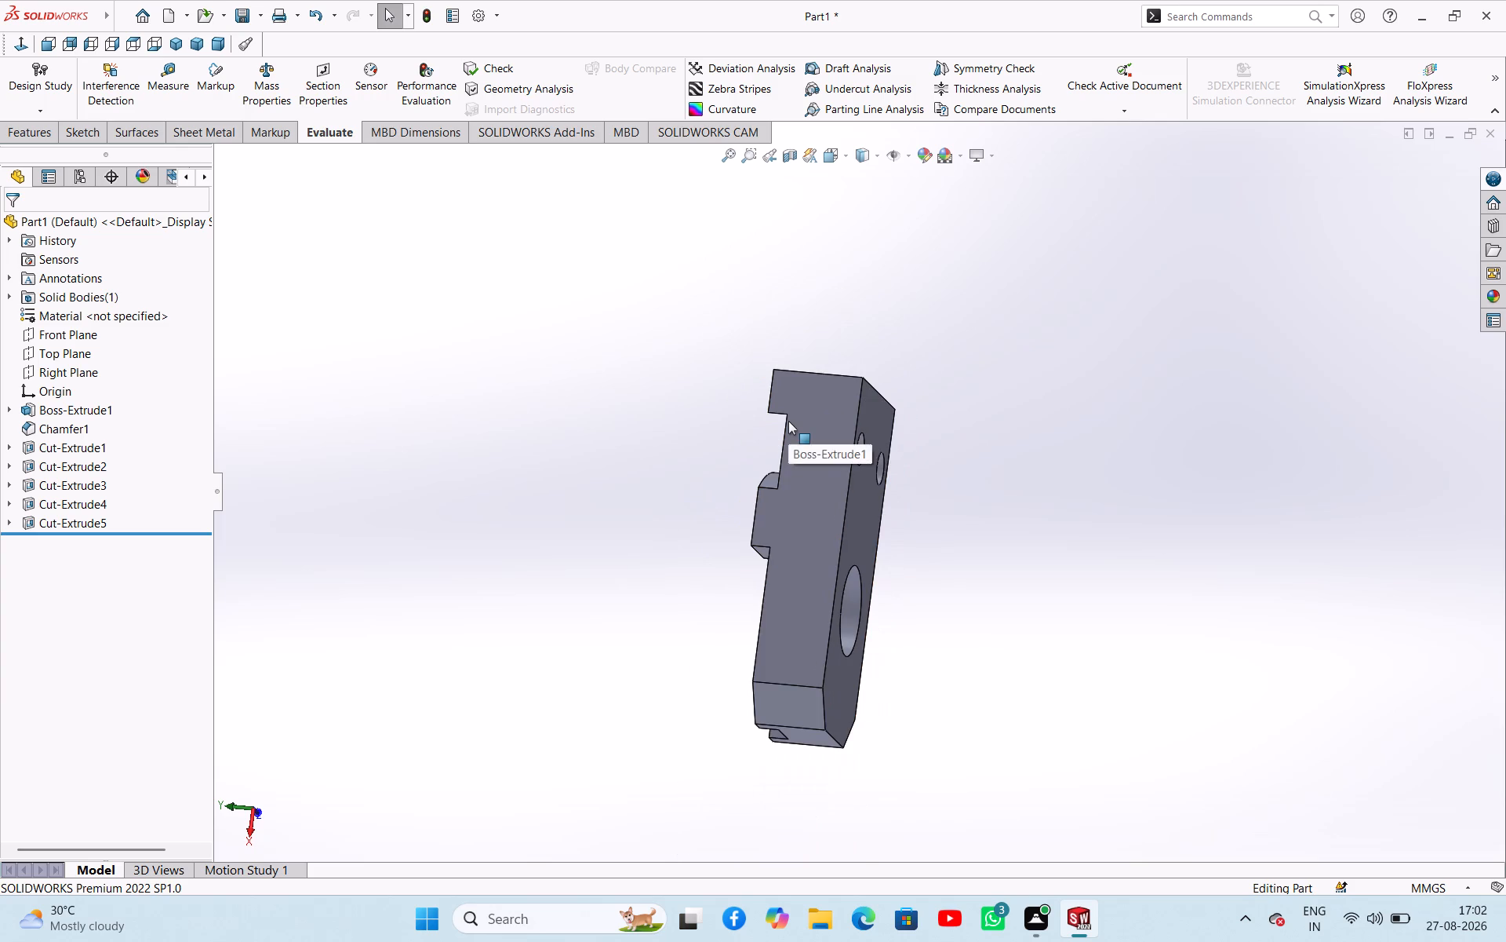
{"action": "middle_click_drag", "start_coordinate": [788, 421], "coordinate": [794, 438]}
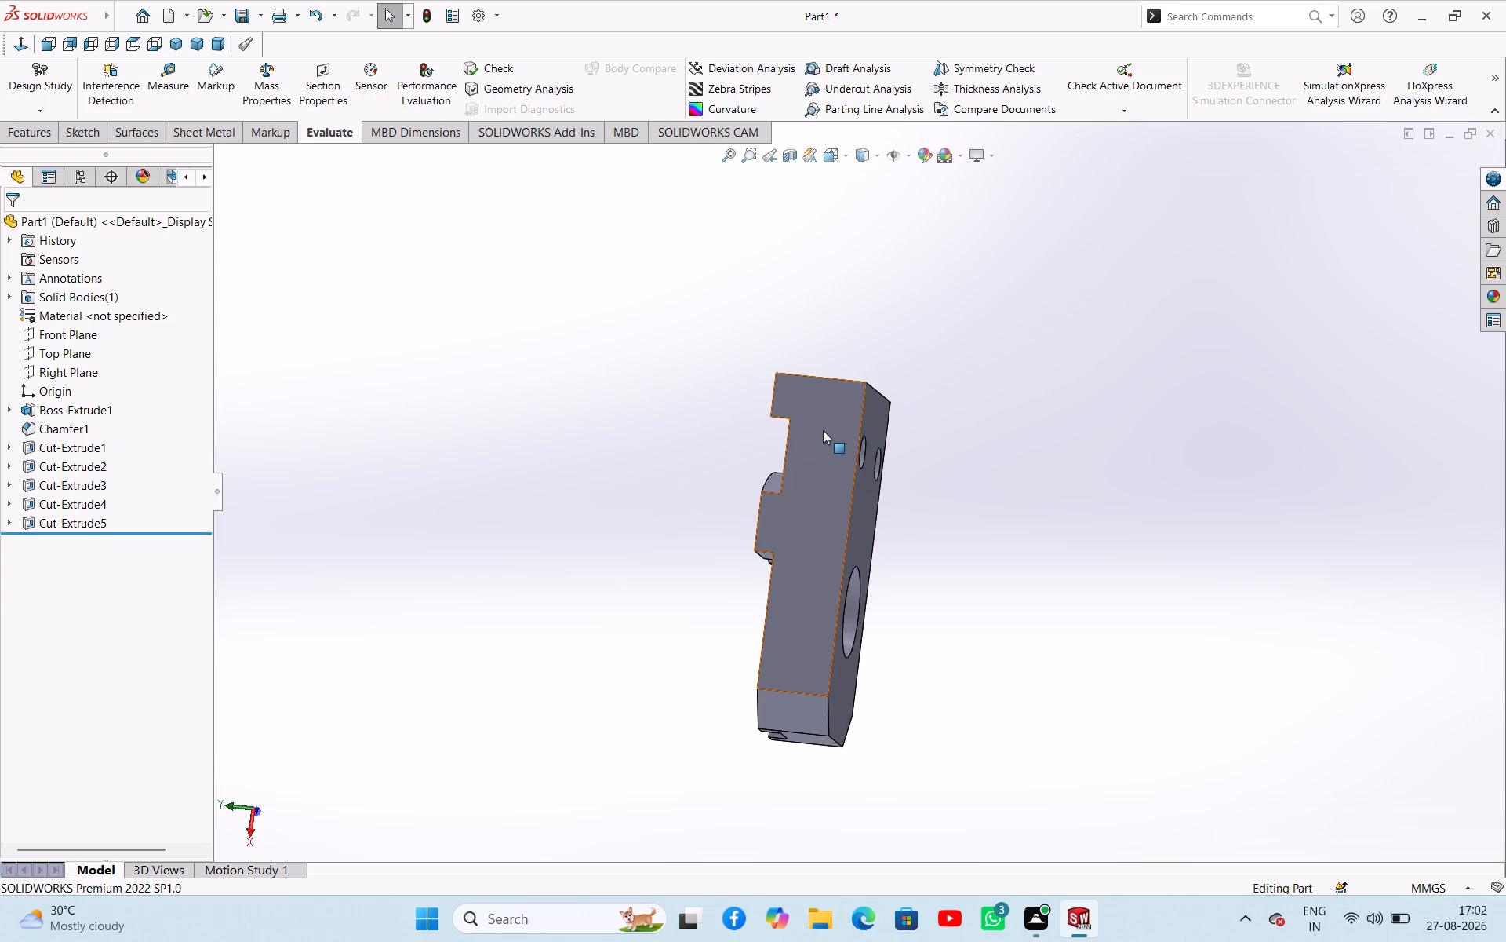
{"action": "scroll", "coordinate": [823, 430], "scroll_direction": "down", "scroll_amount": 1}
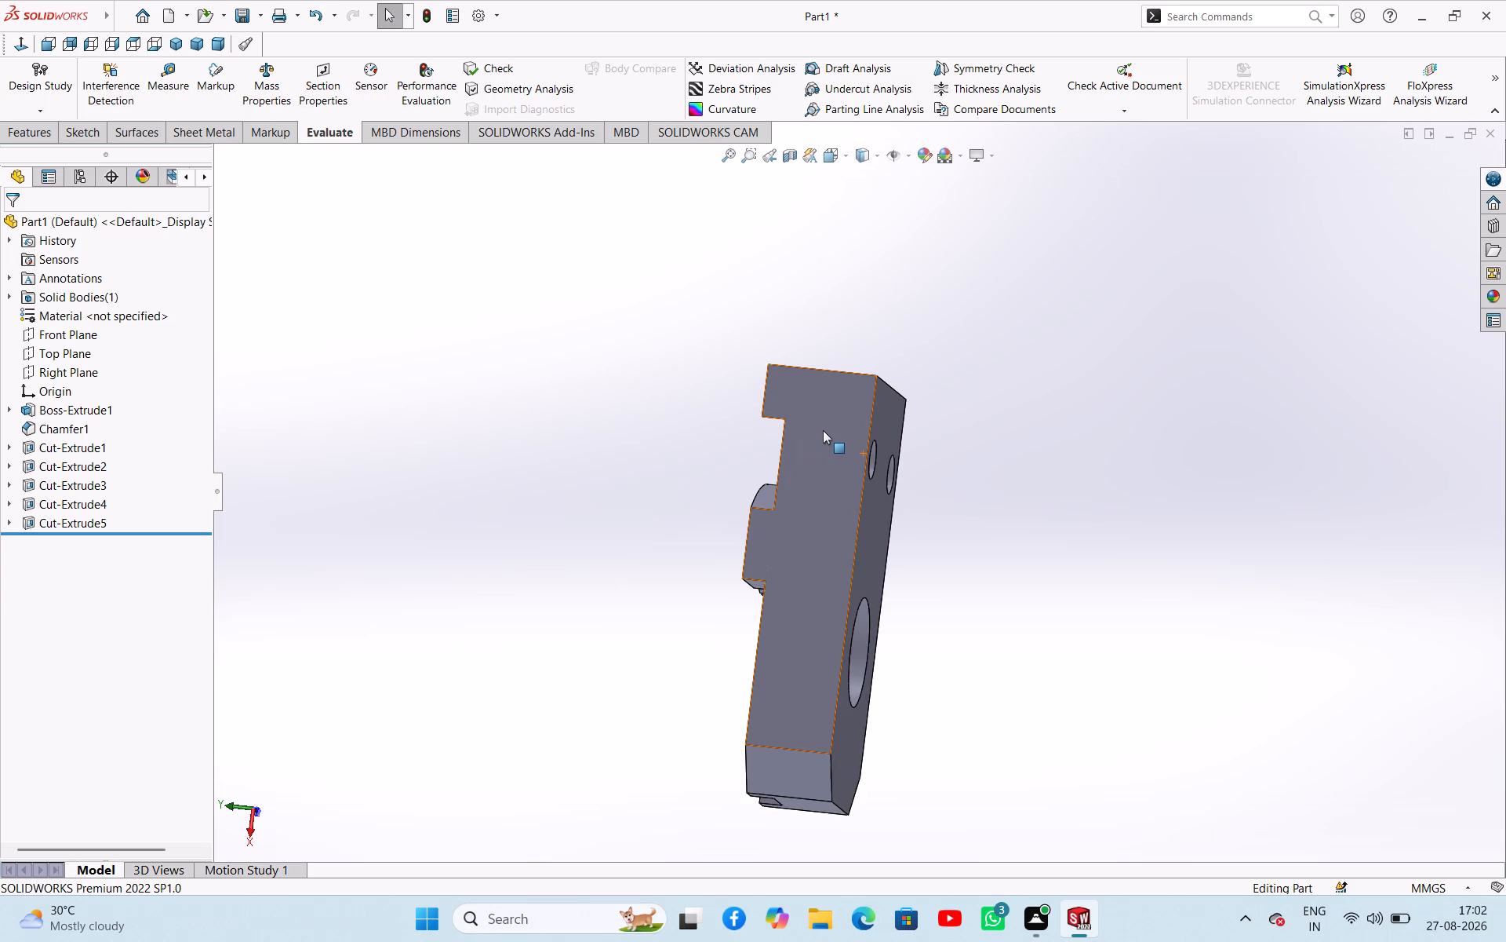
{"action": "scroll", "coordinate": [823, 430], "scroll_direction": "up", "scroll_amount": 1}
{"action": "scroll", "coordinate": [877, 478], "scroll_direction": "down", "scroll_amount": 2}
Inspect the raised face between groove and step, the long side face and the step's narrow wall beside the large hole by selecting each.
{"action": "middle_click_drag", "start_coordinate": [709, 484], "coordinate": [857, 484]}
{"action": "scroll", "coordinate": [865, 539], "scroll_direction": "down", "scroll_amount": 4}
{"action": "left_click", "coordinate": [748, 509]}
{"action": "middle_click_drag", "start_coordinate": [959, 487], "coordinate": [959, 486]}
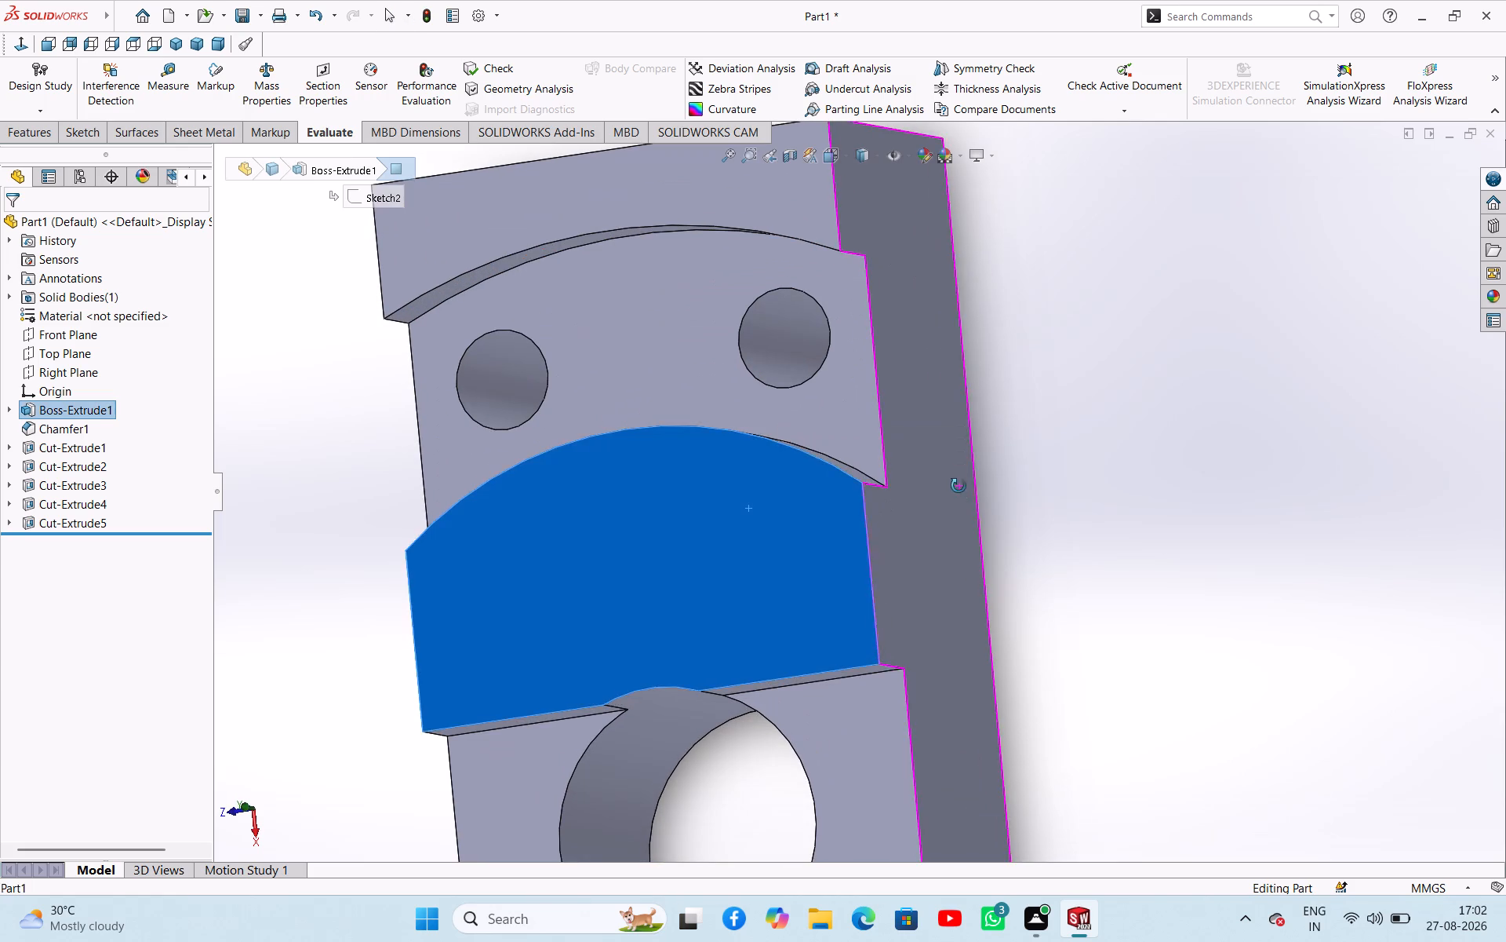
{"action": "middle_click_drag", "start_coordinate": [959, 486], "coordinate": [873, 445]}
{"action": "left_click", "coordinate": [860, 470]}
{"action": "middle_click_drag", "start_coordinate": [1084, 522], "coordinate": [1111, 498]}
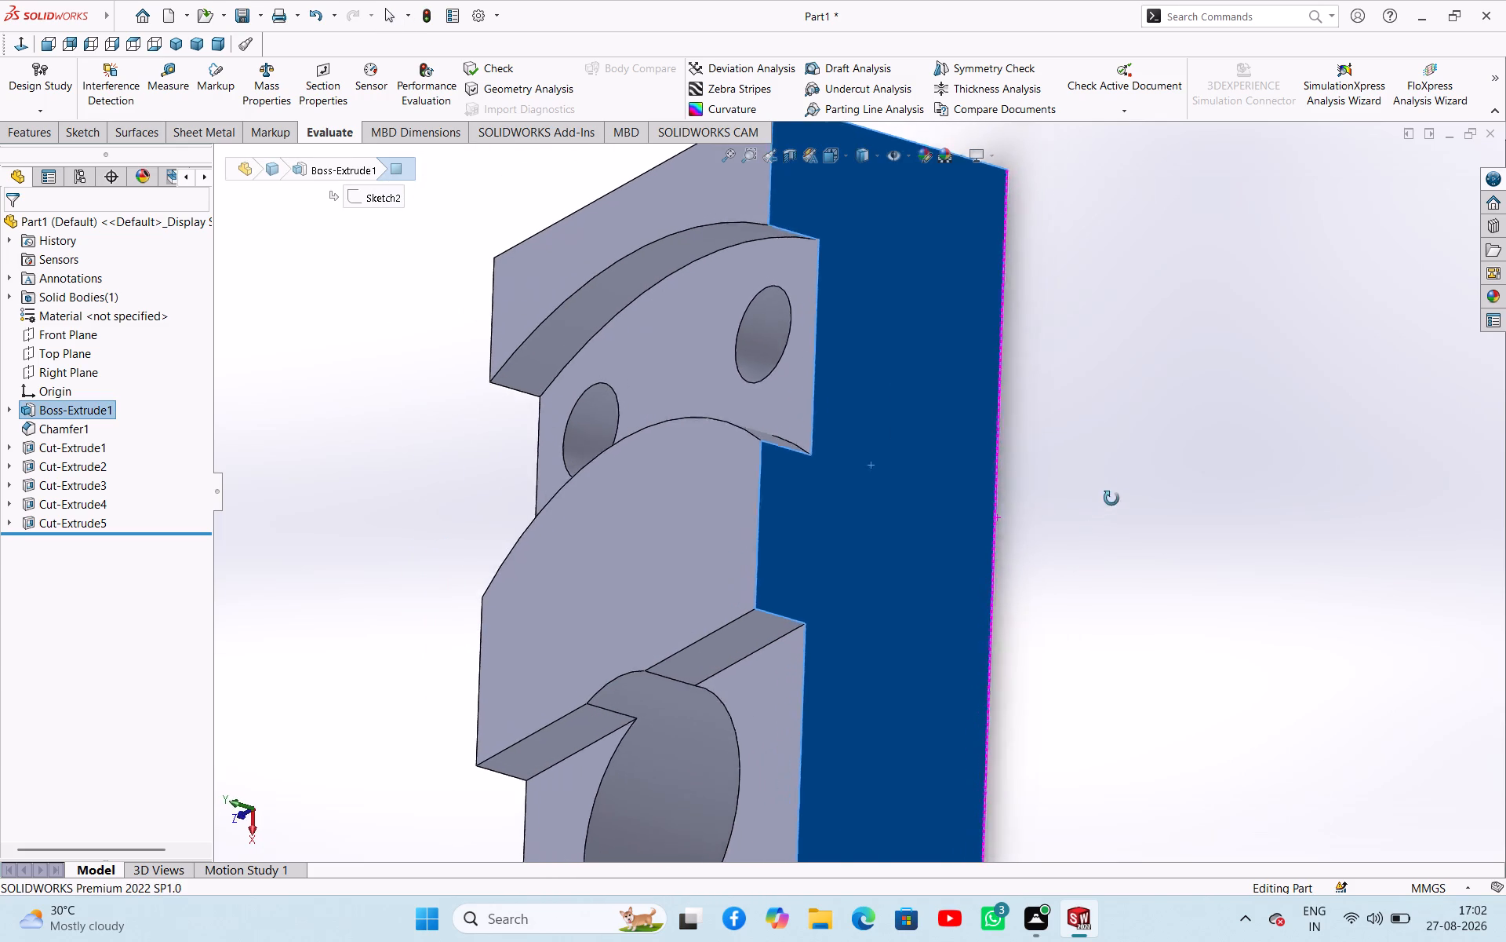
{"action": "middle_click_drag", "start_coordinate": [1111, 498], "coordinate": [1162, 444]}
{"action": "left_click", "coordinate": [884, 564]}
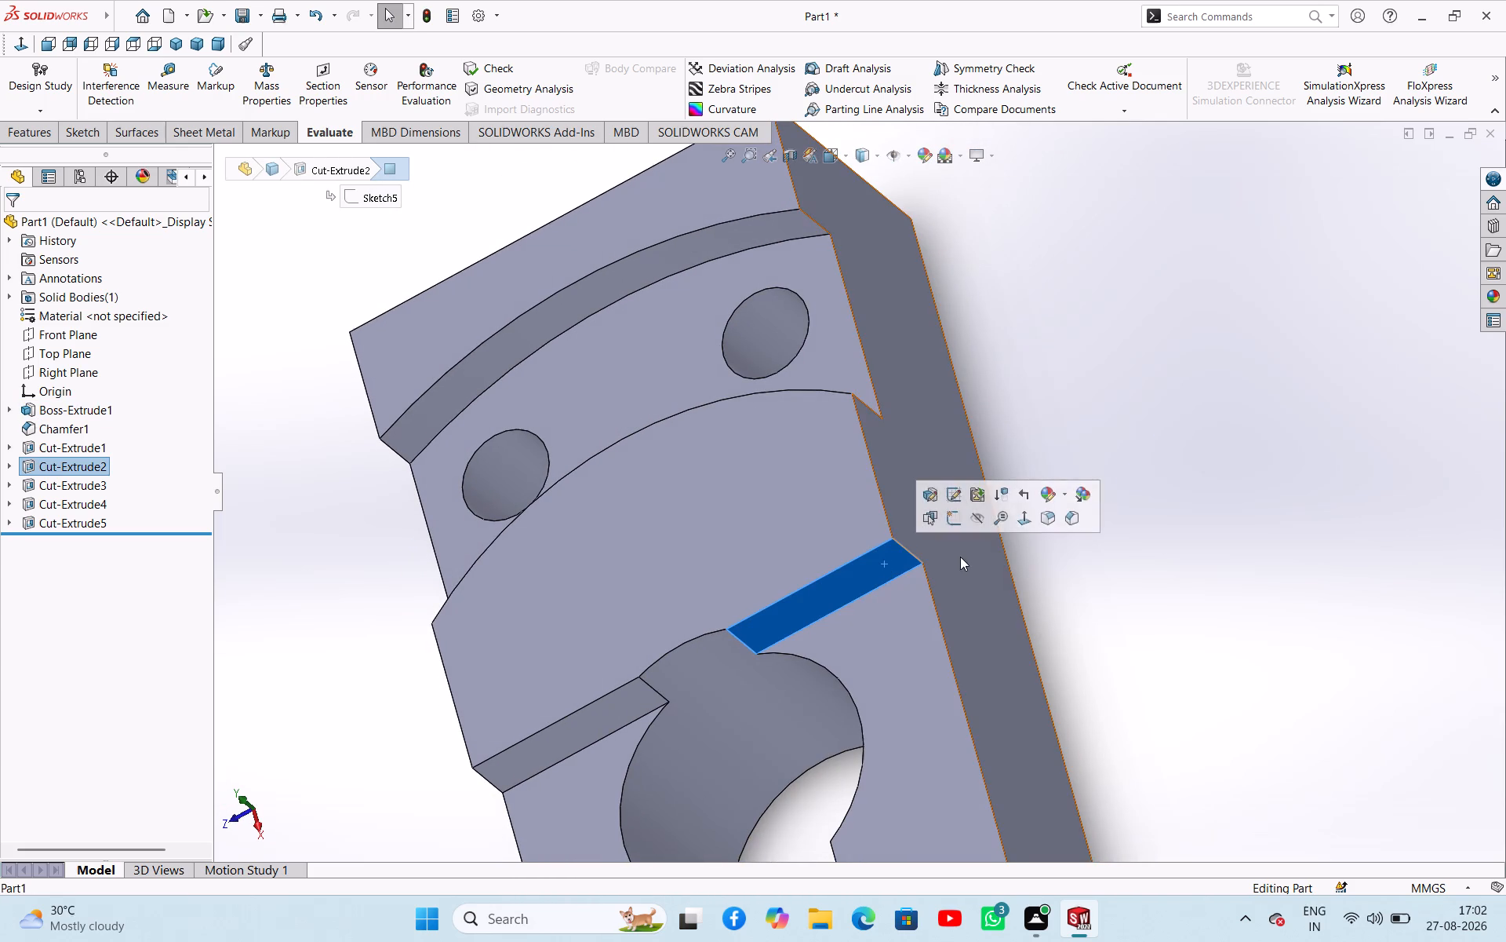
{"action": "left_click", "coordinate": [1159, 601]}
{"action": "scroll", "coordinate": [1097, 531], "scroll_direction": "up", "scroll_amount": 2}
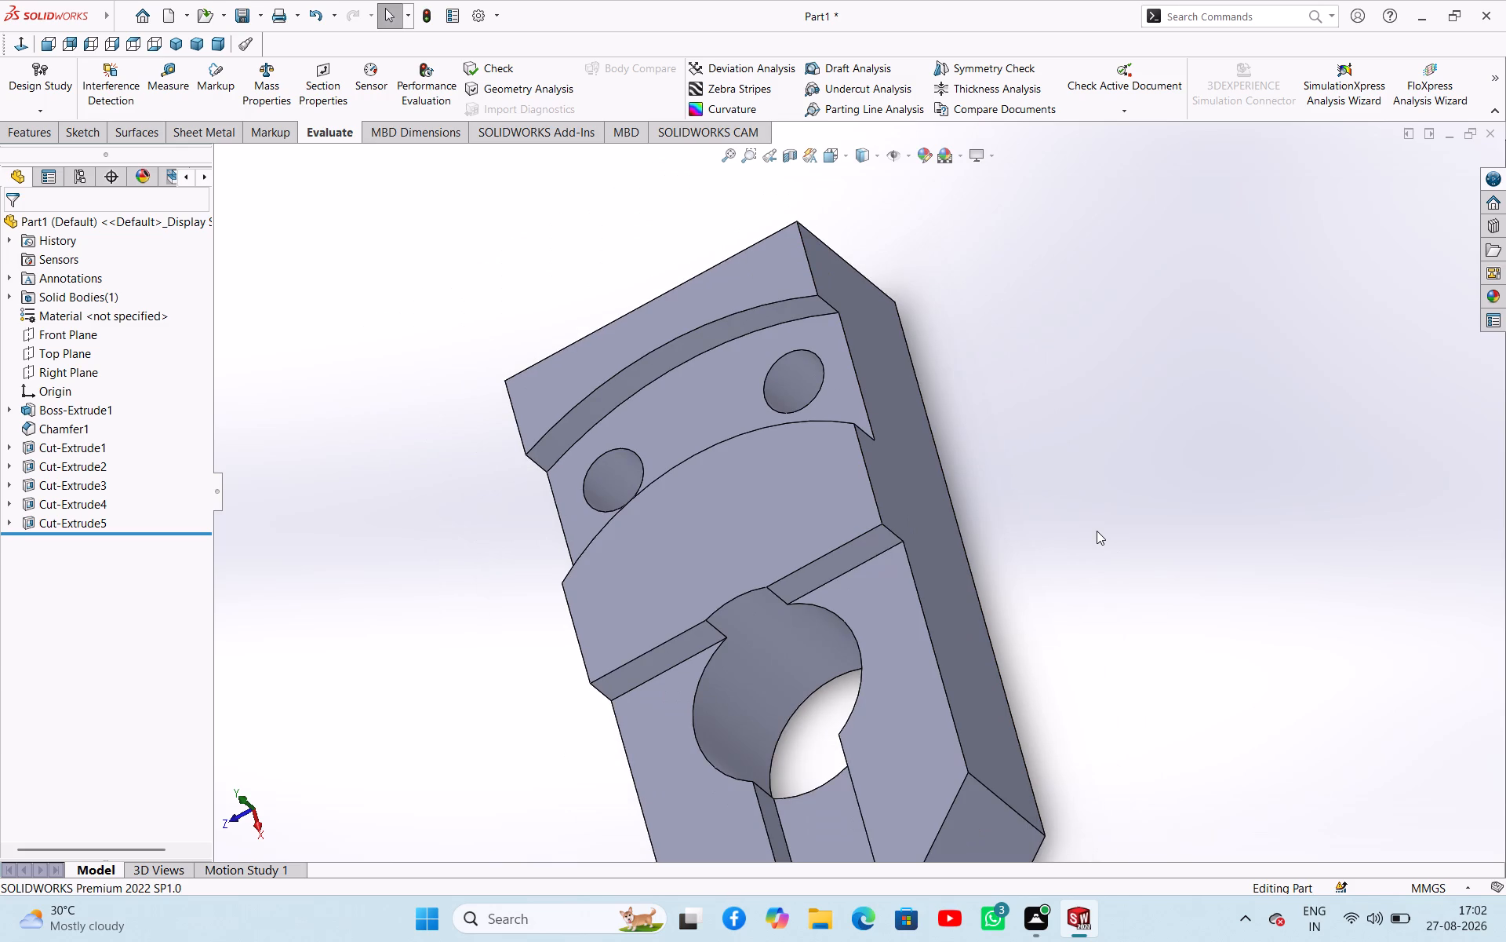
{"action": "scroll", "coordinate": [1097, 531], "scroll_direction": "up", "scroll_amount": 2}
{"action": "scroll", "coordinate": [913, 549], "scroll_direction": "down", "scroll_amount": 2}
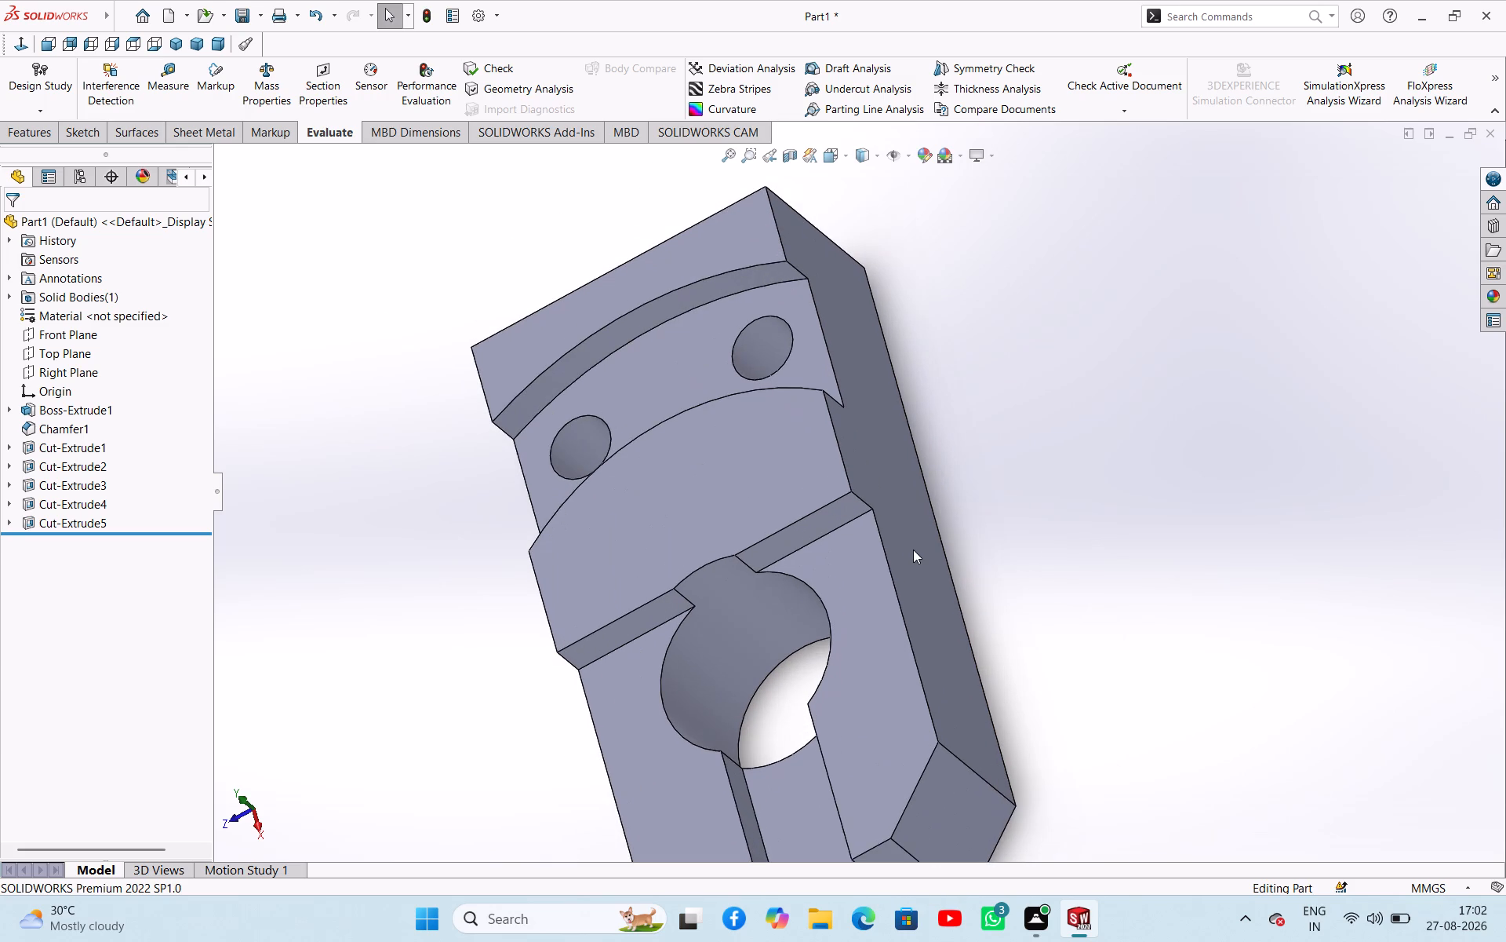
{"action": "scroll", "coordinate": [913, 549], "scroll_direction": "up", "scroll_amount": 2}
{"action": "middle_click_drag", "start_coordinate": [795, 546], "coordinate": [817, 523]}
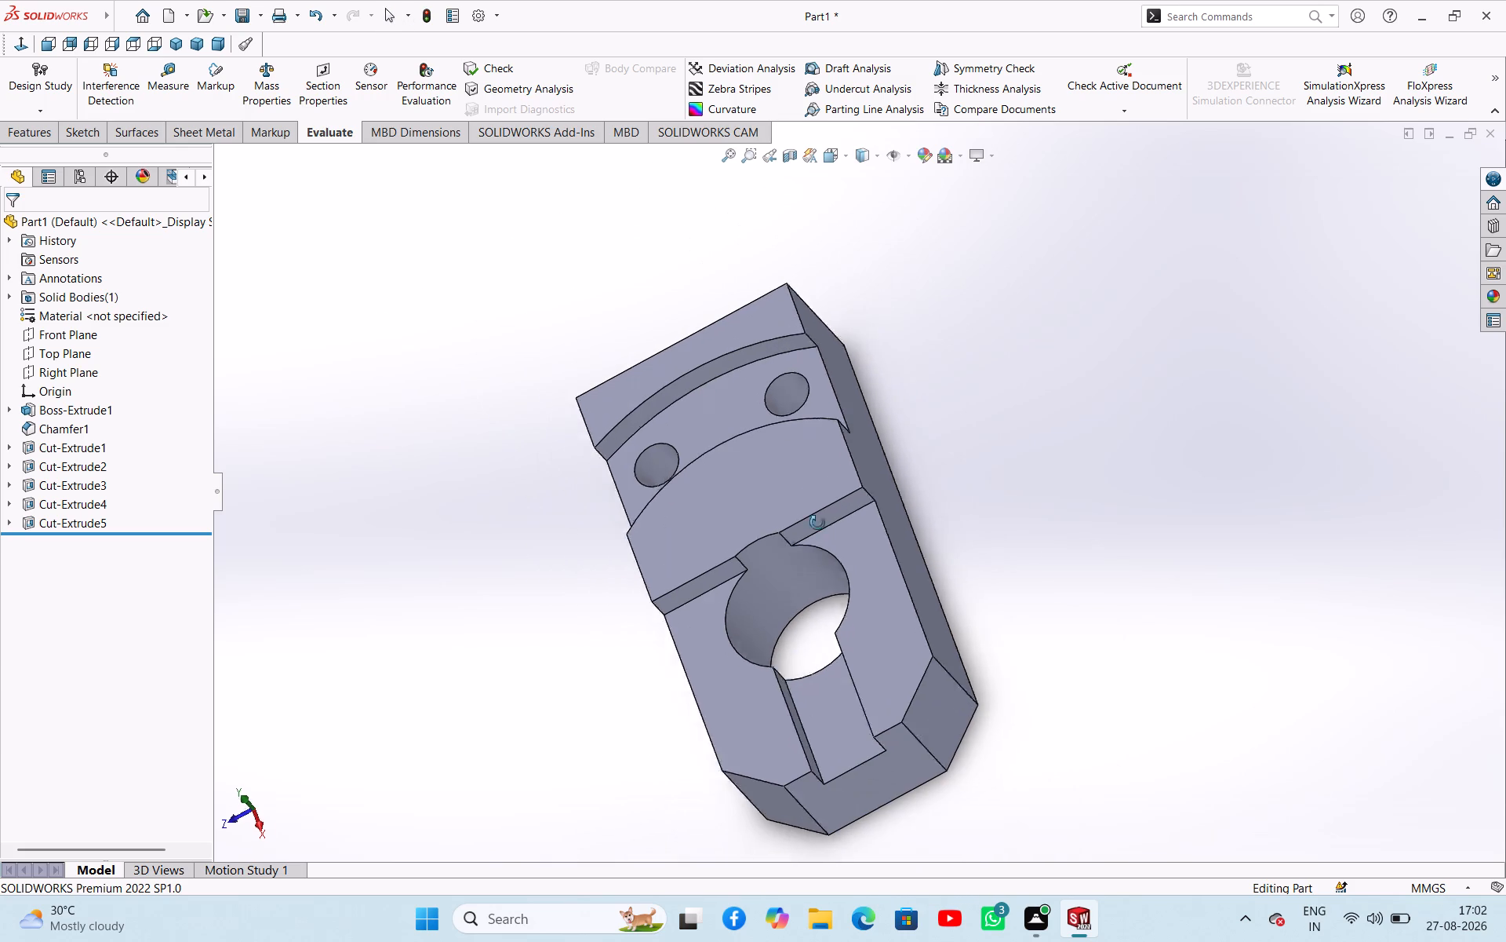
Inspect the groove's outer curved wall, the groove floor and one small hole by selecting each face.
{"action": "middle_click_drag", "start_coordinate": [817, 523], "coordinate": [908, 444]}
{"action": "scroll", "coordinate": [796, 471], "scroll_direction": "down", "scroll_amount": 4}
{"action": "left_click", "coordinate": [369, 433]}
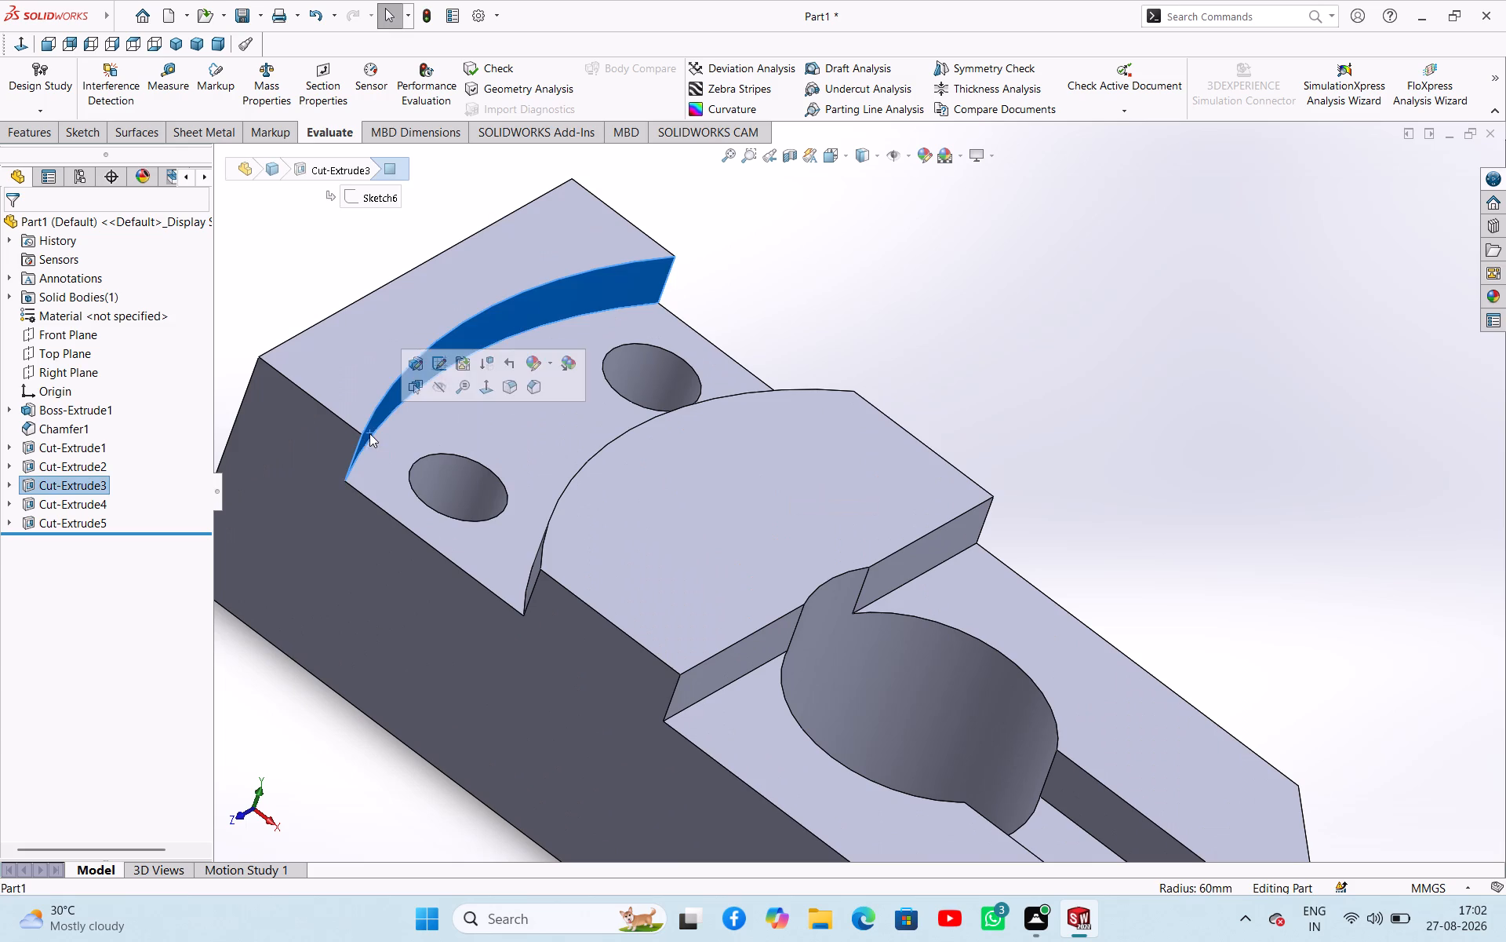
{"action": "left_click", "coordinate": [575, 448]}
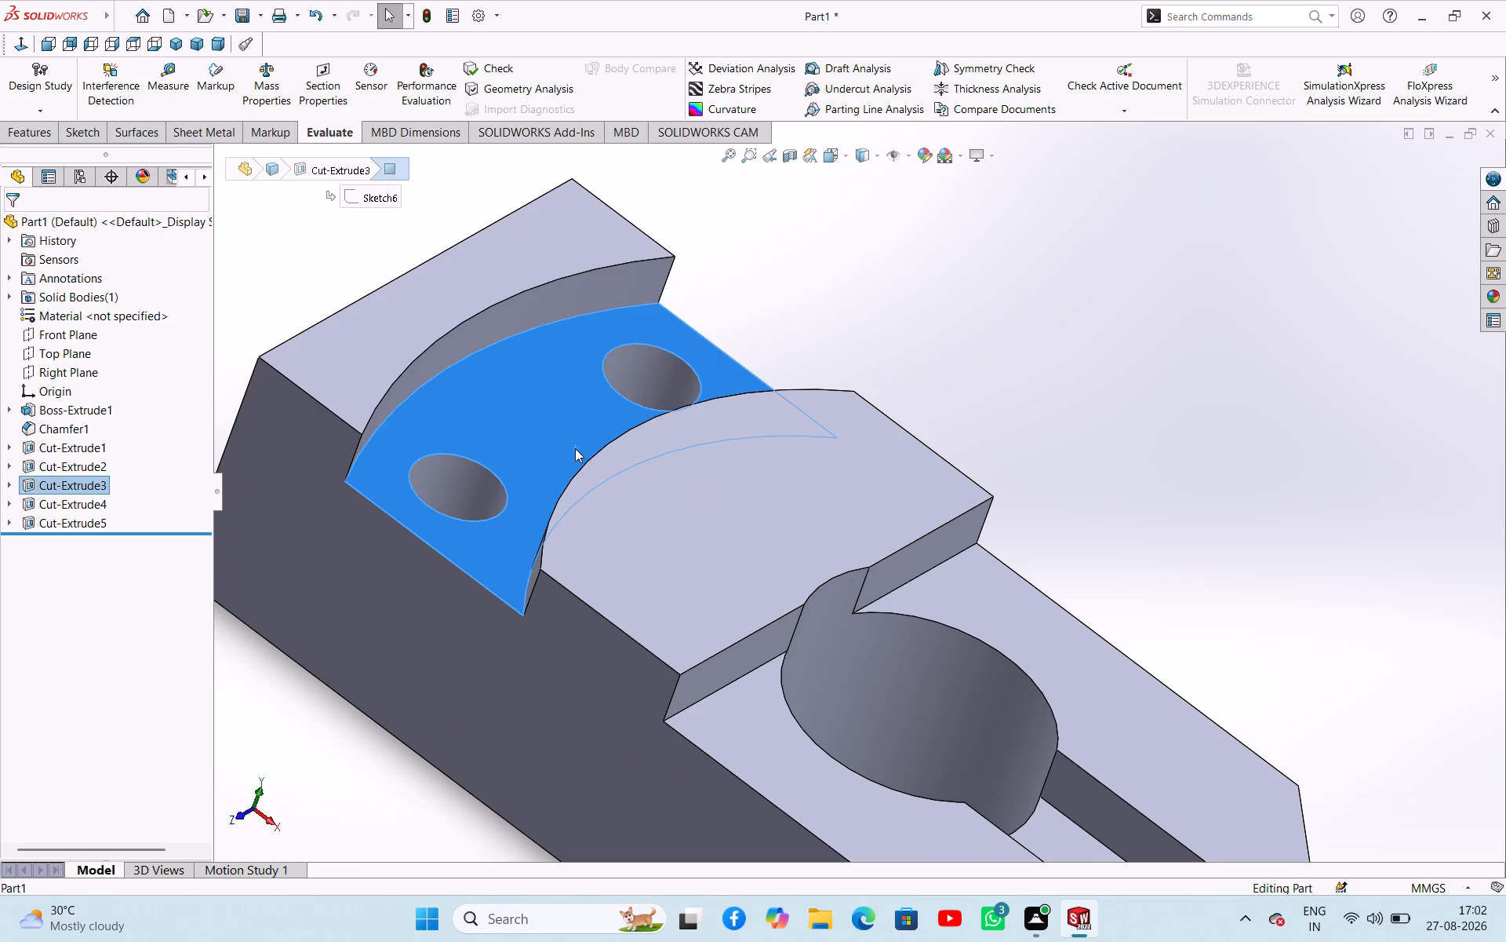
{"action": "left_click", "coordinate": [465, 463]}
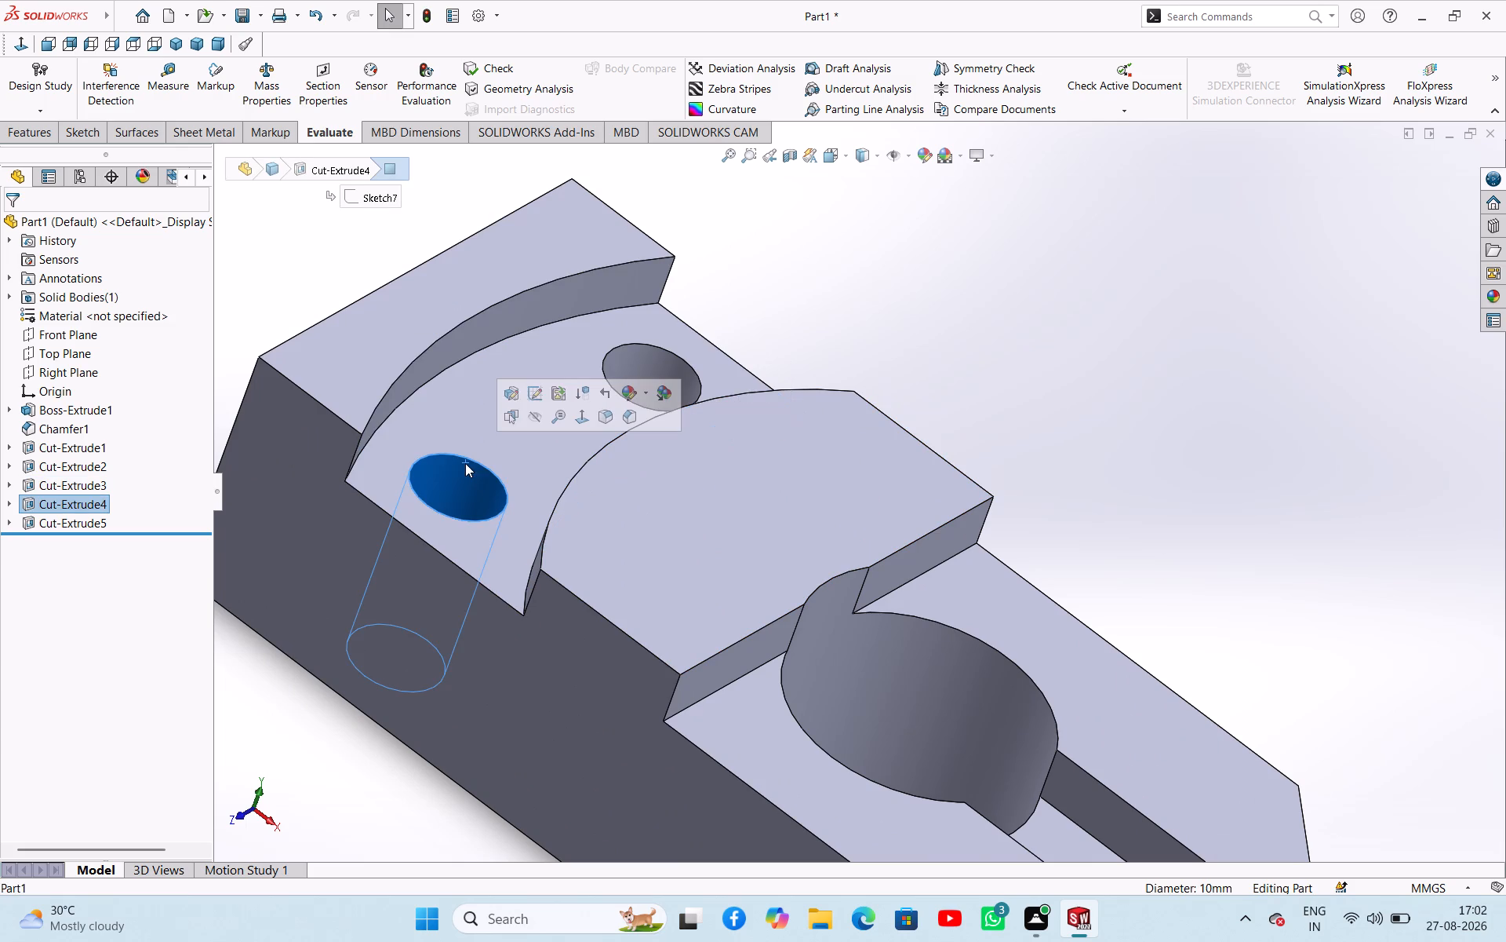
{"action": "left_click", "coordinate": [994, 347]}
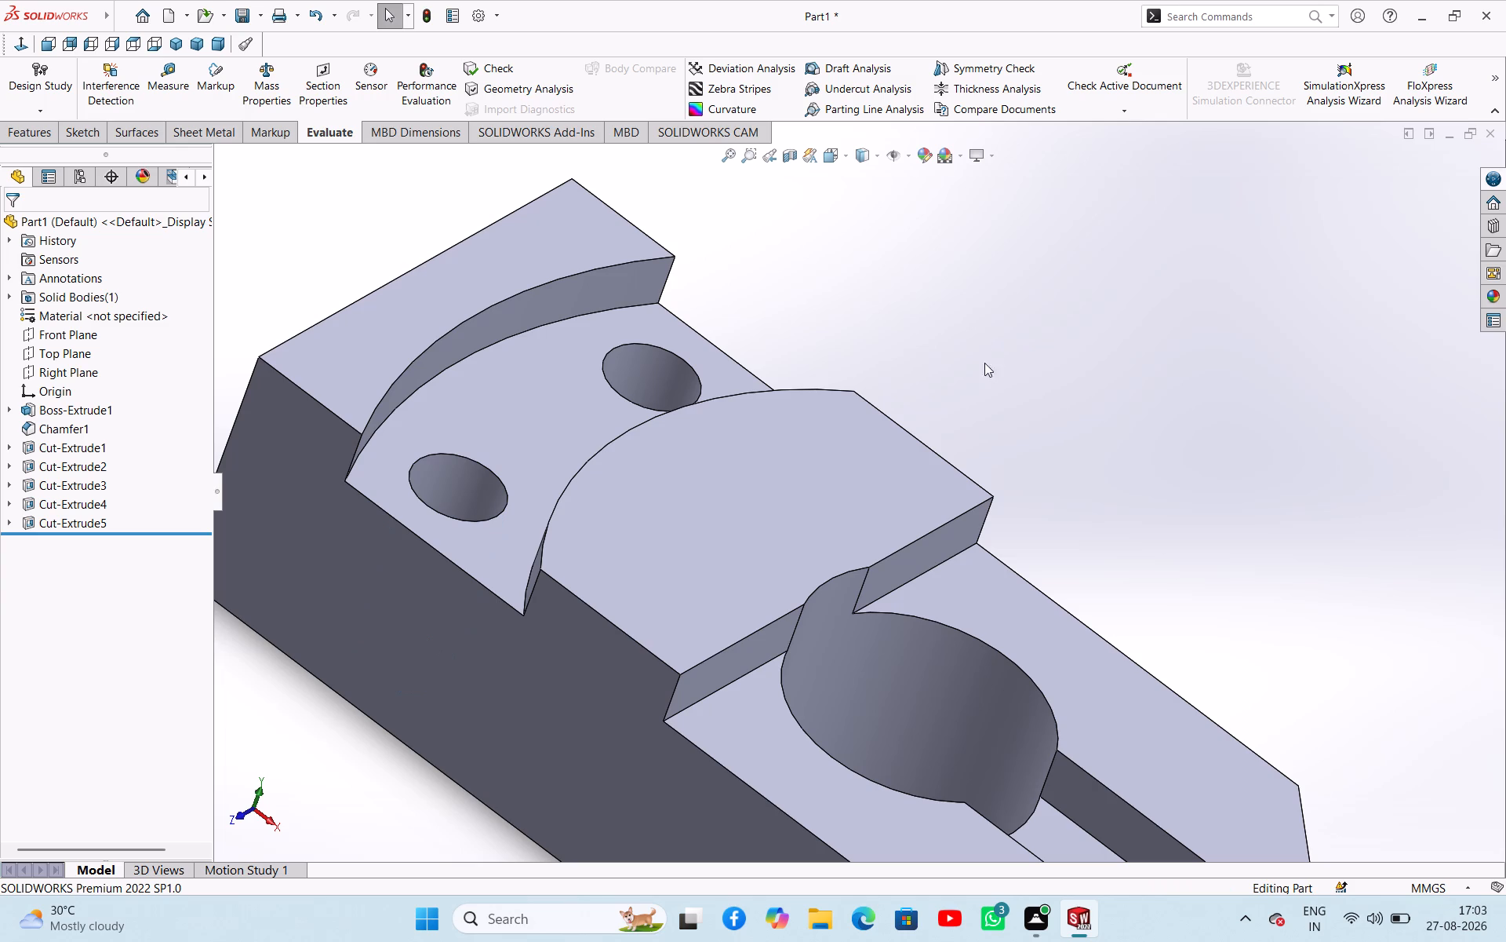
Examine the whole block from above, from its slotted chamfered end and from the long side.
{"action": "scroll", "coordinate": [904, 366], "scroll_direction": "up", "scroll_amount": 5}
{"action": "scroll", "coordinate": [750, 466], "scroll_direction": "down", "scroll_amount": 2}
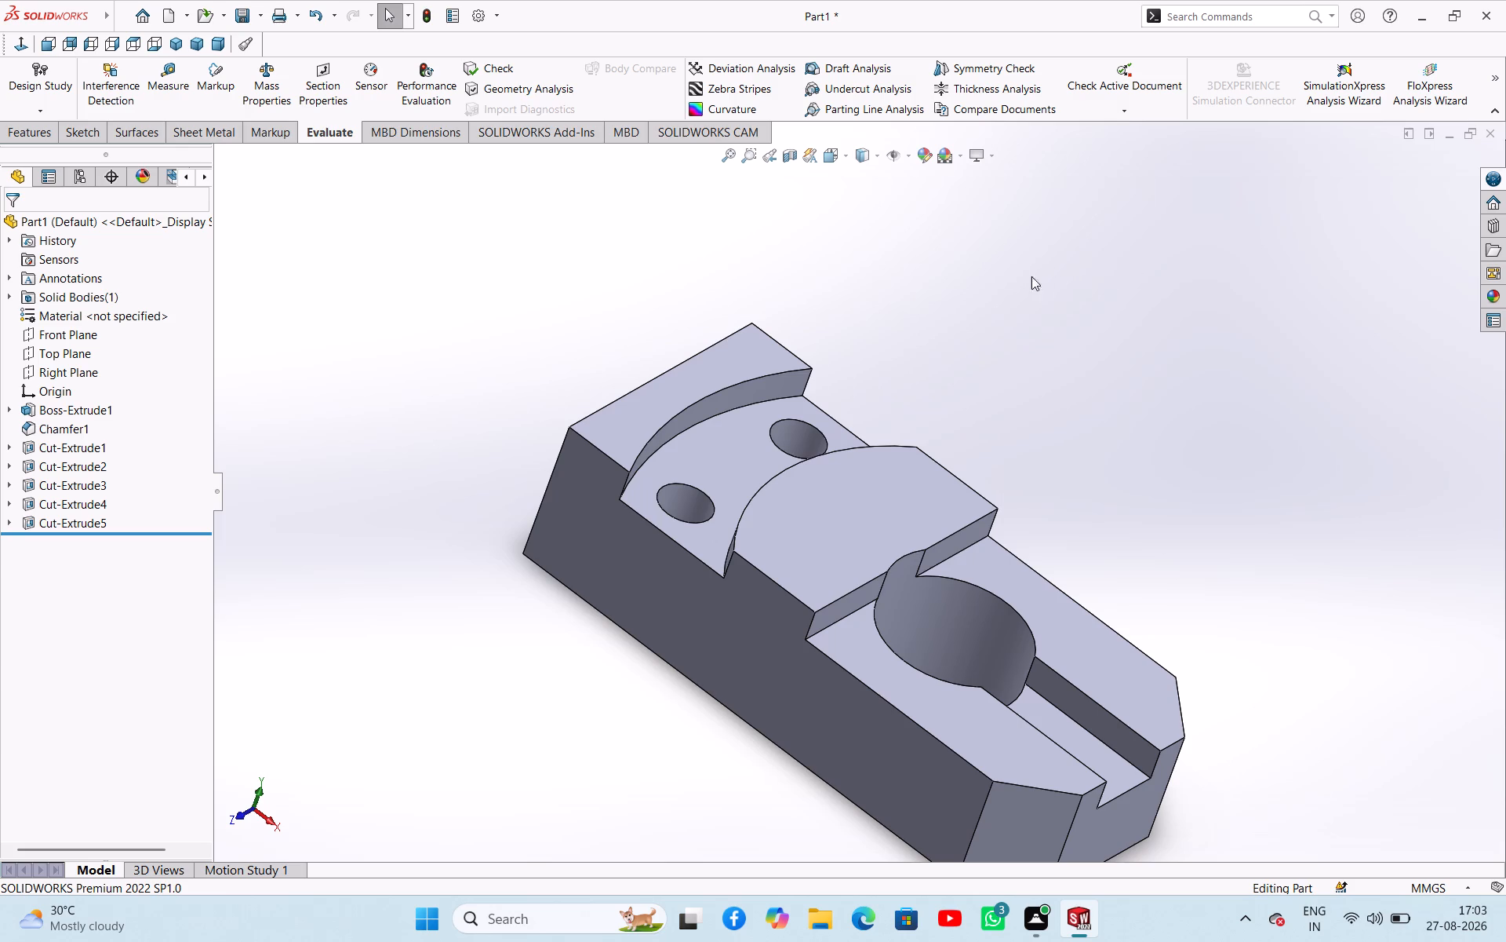
{"action": "scroll", "coordinate": [899, 426], "scroll_direction": "up", "scroll_amount": 4}
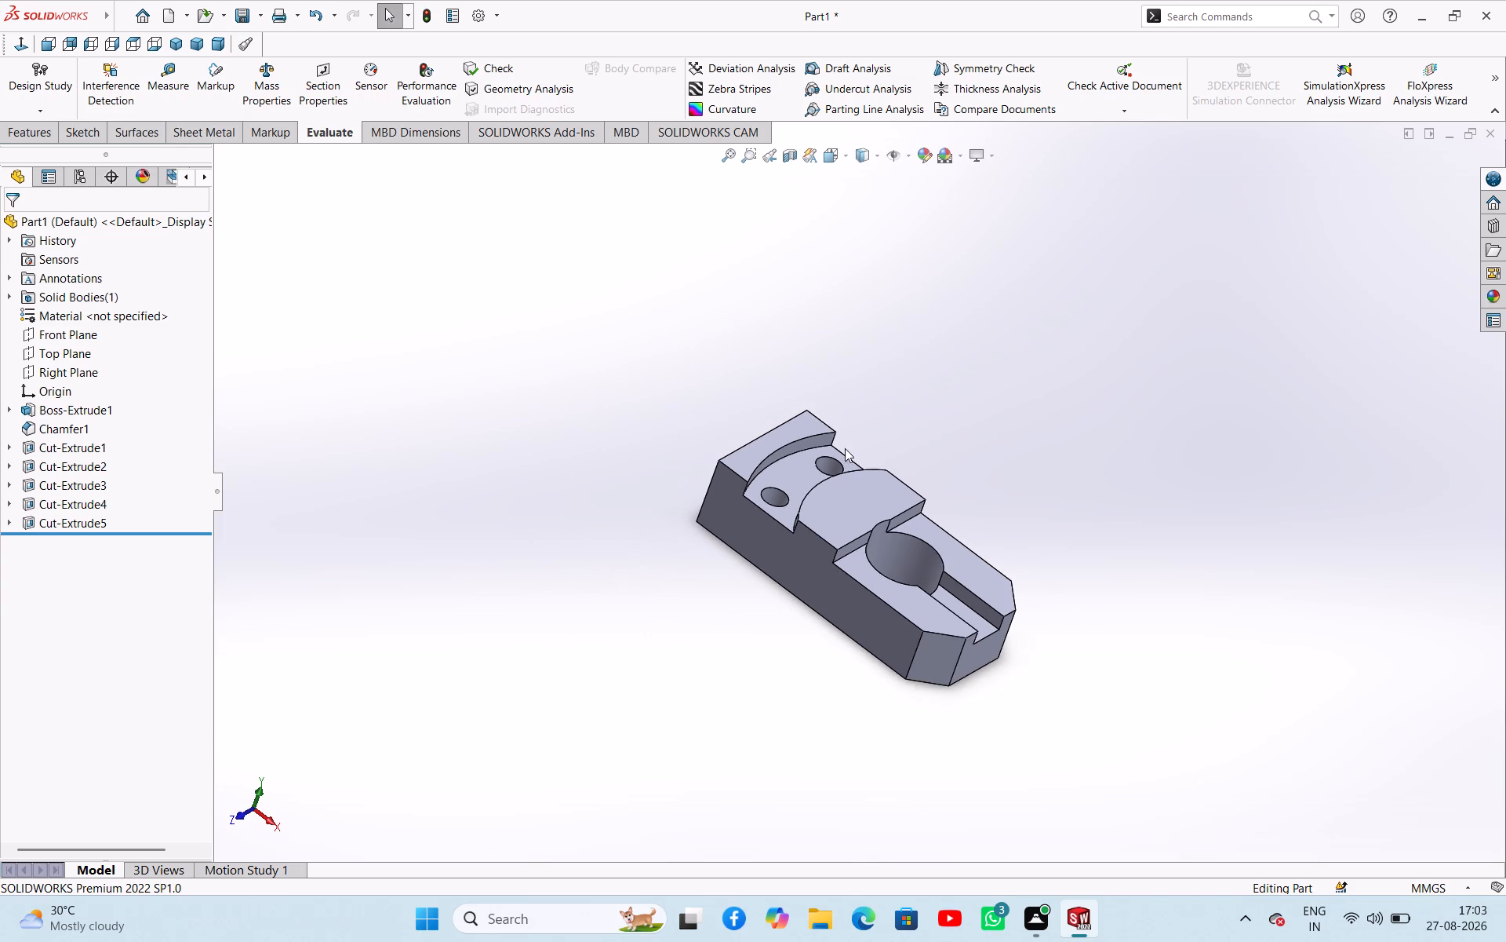
{"action": "scroll", "coordinate": [833, 501], "scroll_direction": "down", "scroll_amount": 4}
{"action": "middle_click_drag", "start_coordinate": [856, 518], "coordinate": [717, 431]}
{"action": "scroll", "coordinate": [856, 518], "scroll_direction": "down", "scroll_amount": 1}
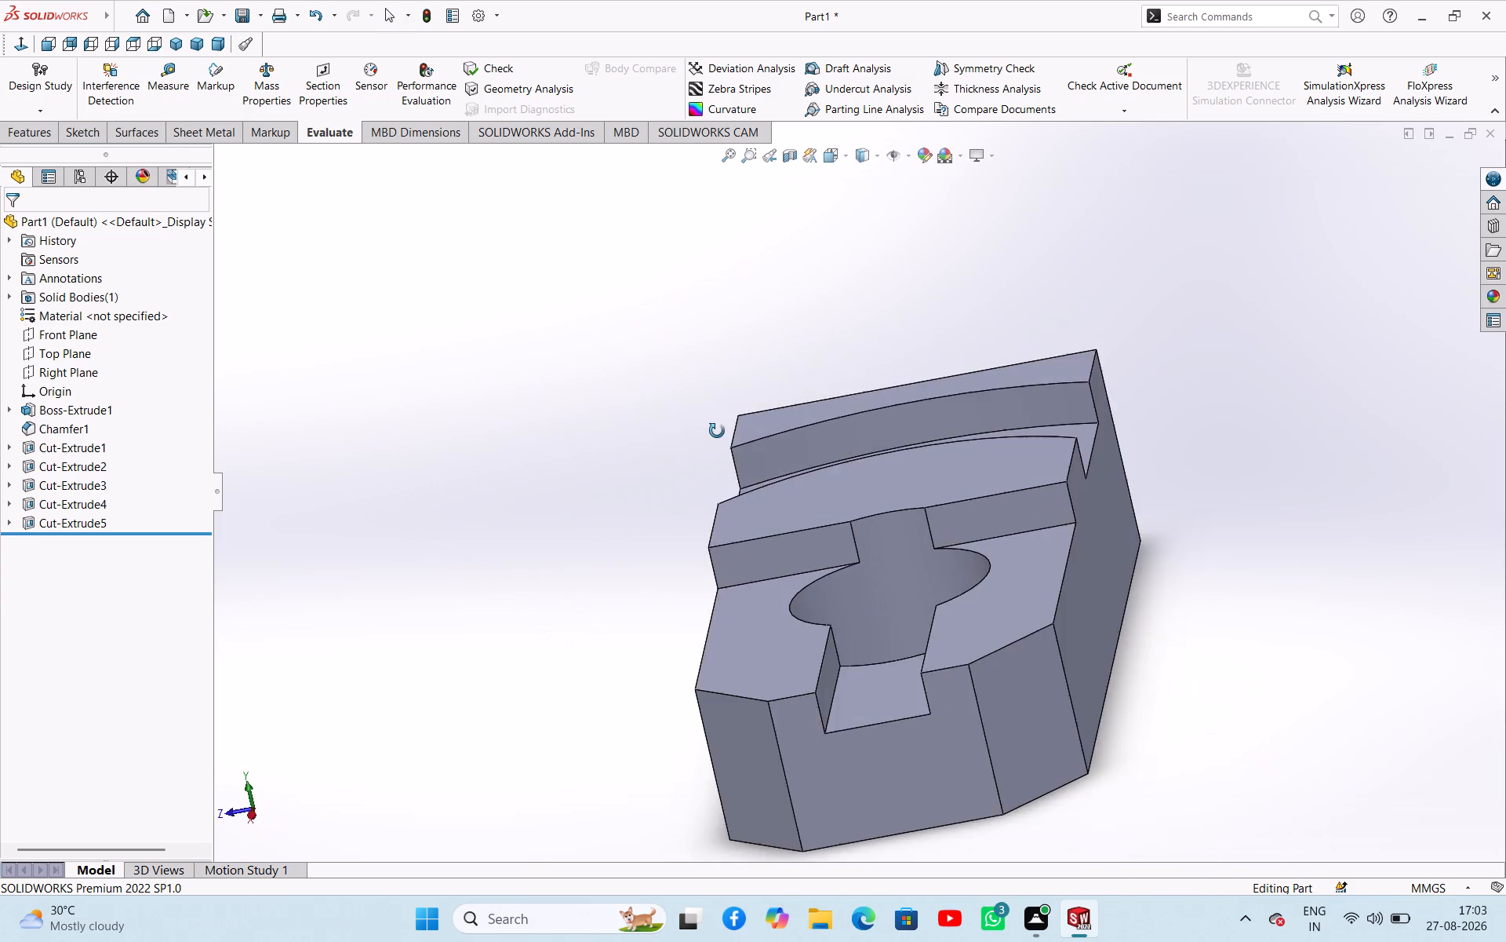
{"action": "middle_click_drag", "start_coordinate": [717, 431], "coordinate": [948, 333]}
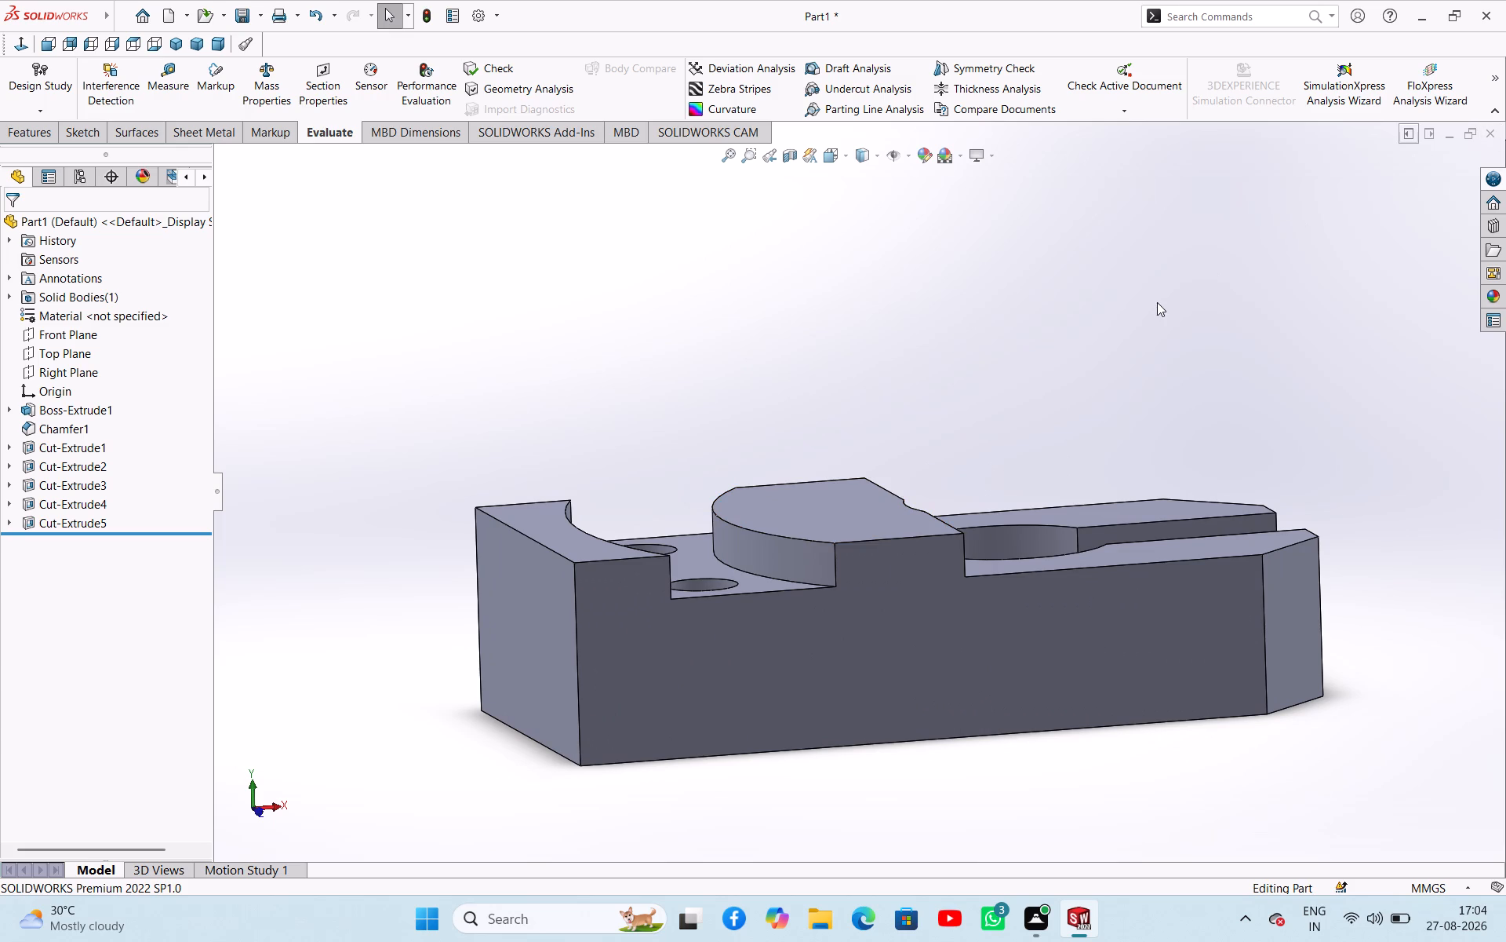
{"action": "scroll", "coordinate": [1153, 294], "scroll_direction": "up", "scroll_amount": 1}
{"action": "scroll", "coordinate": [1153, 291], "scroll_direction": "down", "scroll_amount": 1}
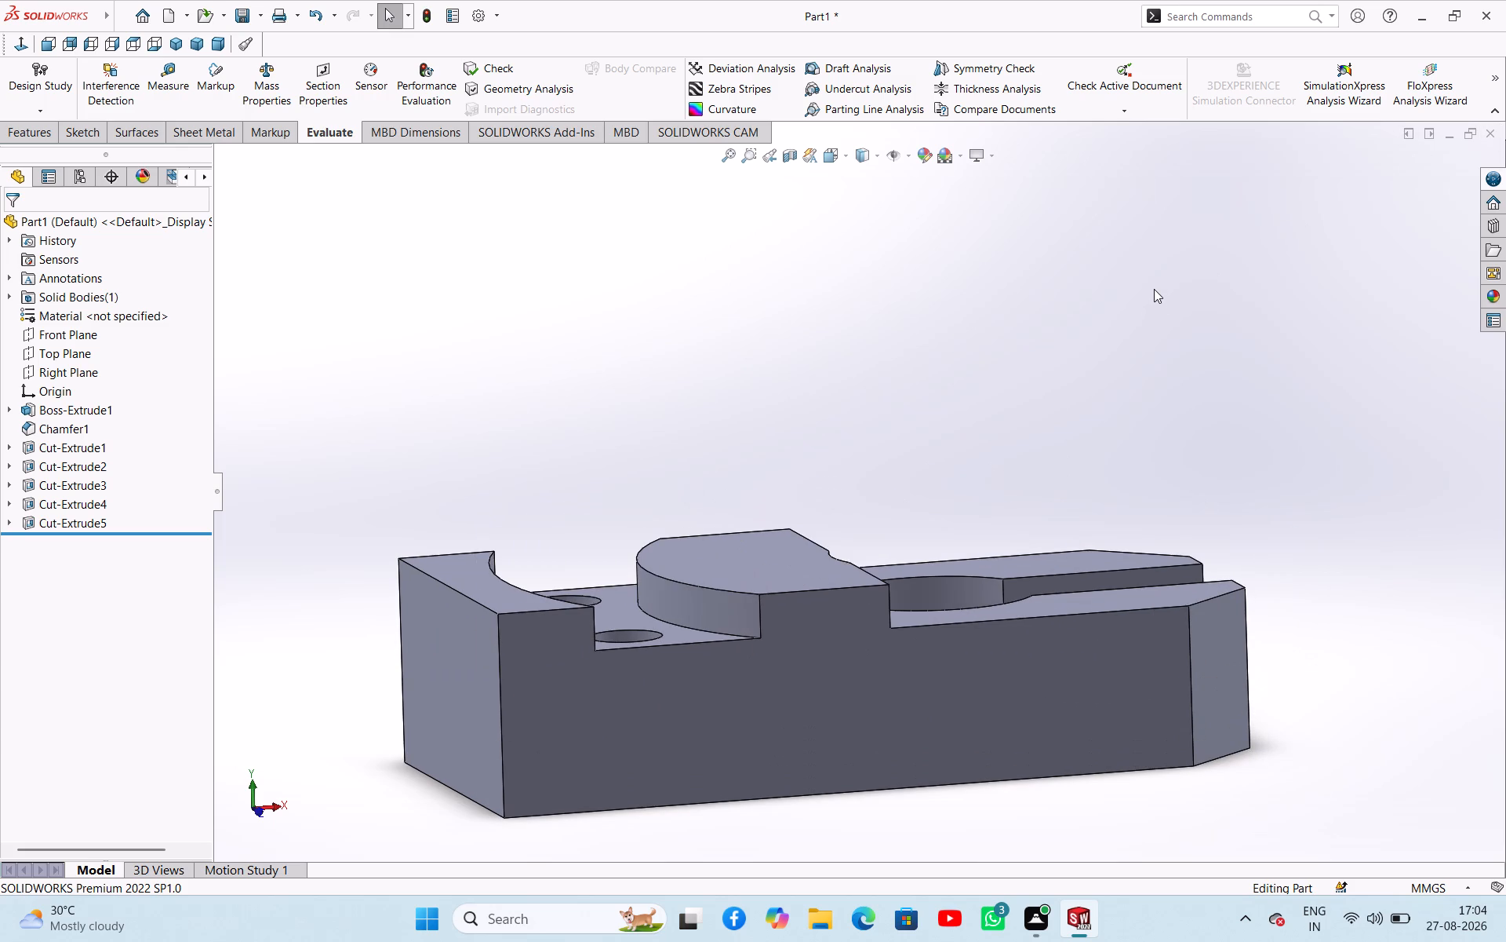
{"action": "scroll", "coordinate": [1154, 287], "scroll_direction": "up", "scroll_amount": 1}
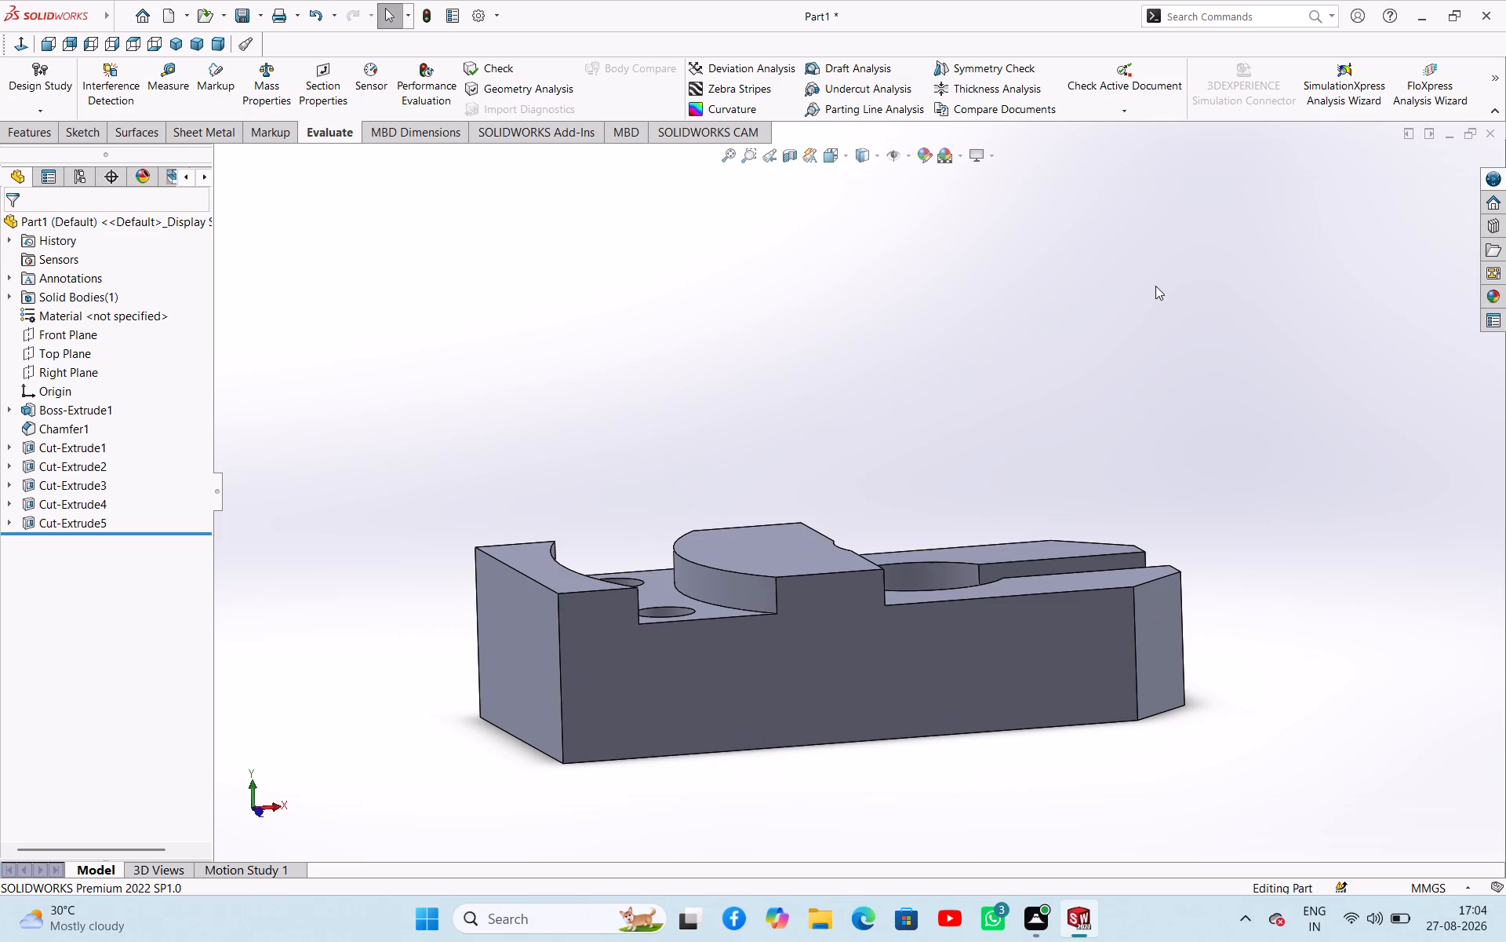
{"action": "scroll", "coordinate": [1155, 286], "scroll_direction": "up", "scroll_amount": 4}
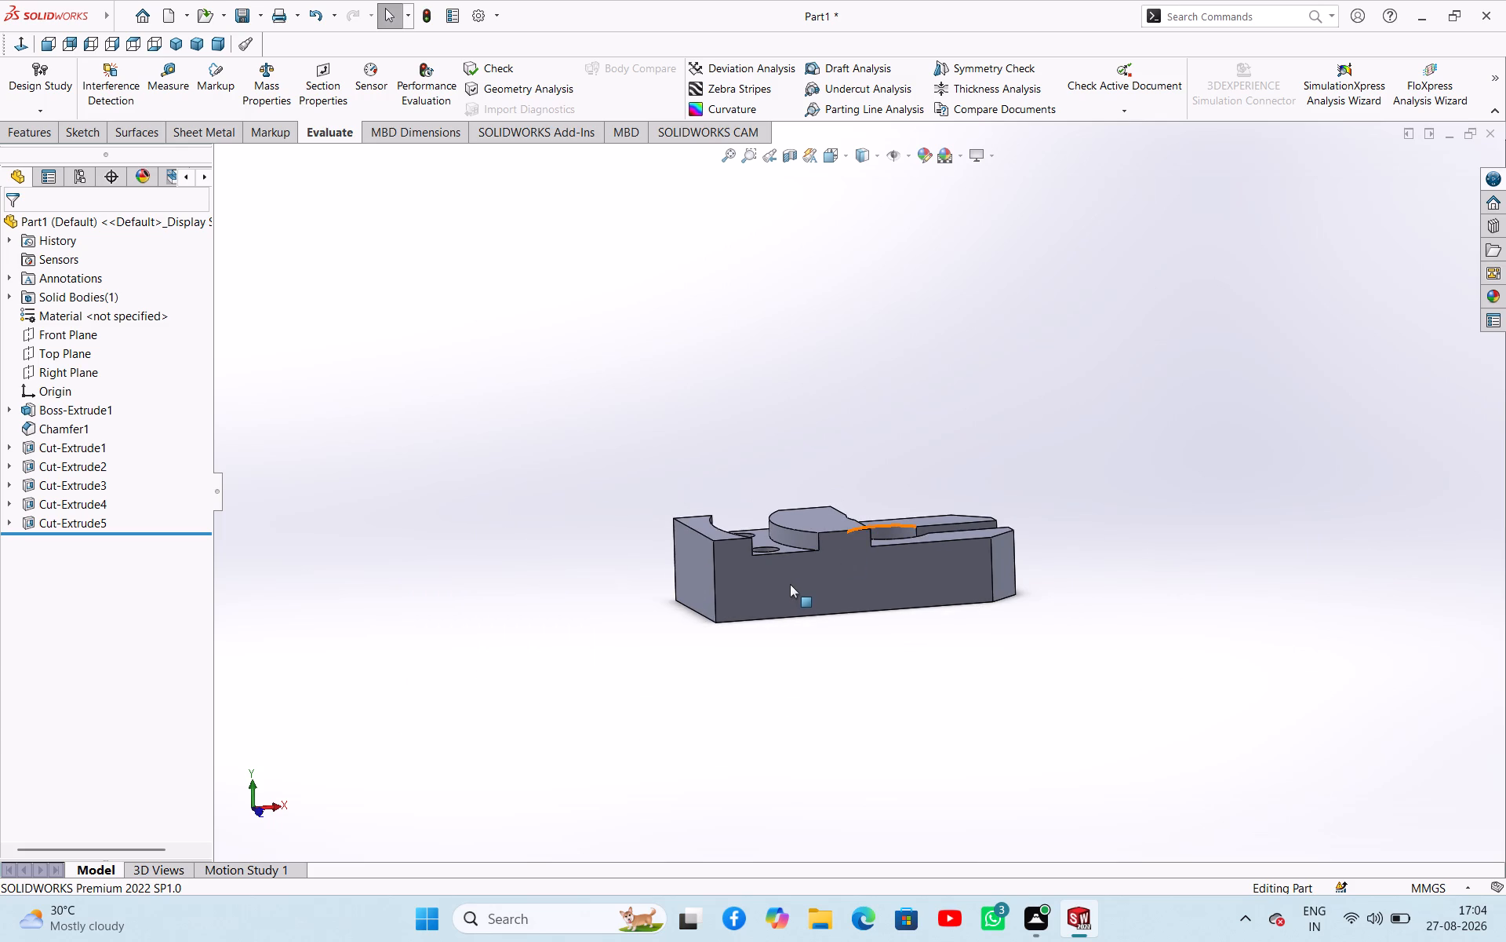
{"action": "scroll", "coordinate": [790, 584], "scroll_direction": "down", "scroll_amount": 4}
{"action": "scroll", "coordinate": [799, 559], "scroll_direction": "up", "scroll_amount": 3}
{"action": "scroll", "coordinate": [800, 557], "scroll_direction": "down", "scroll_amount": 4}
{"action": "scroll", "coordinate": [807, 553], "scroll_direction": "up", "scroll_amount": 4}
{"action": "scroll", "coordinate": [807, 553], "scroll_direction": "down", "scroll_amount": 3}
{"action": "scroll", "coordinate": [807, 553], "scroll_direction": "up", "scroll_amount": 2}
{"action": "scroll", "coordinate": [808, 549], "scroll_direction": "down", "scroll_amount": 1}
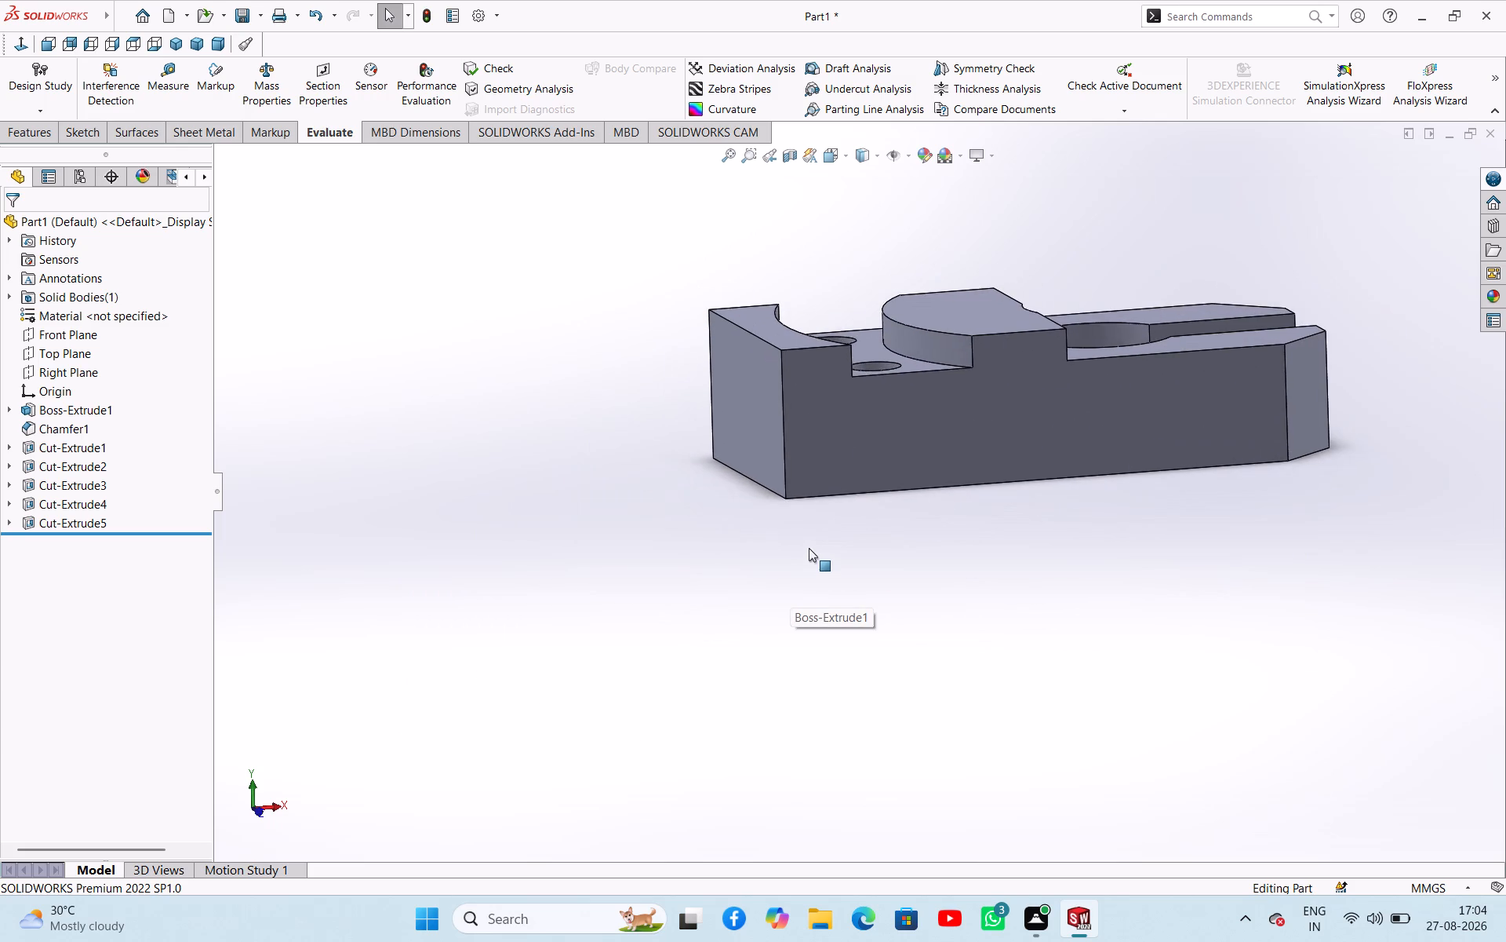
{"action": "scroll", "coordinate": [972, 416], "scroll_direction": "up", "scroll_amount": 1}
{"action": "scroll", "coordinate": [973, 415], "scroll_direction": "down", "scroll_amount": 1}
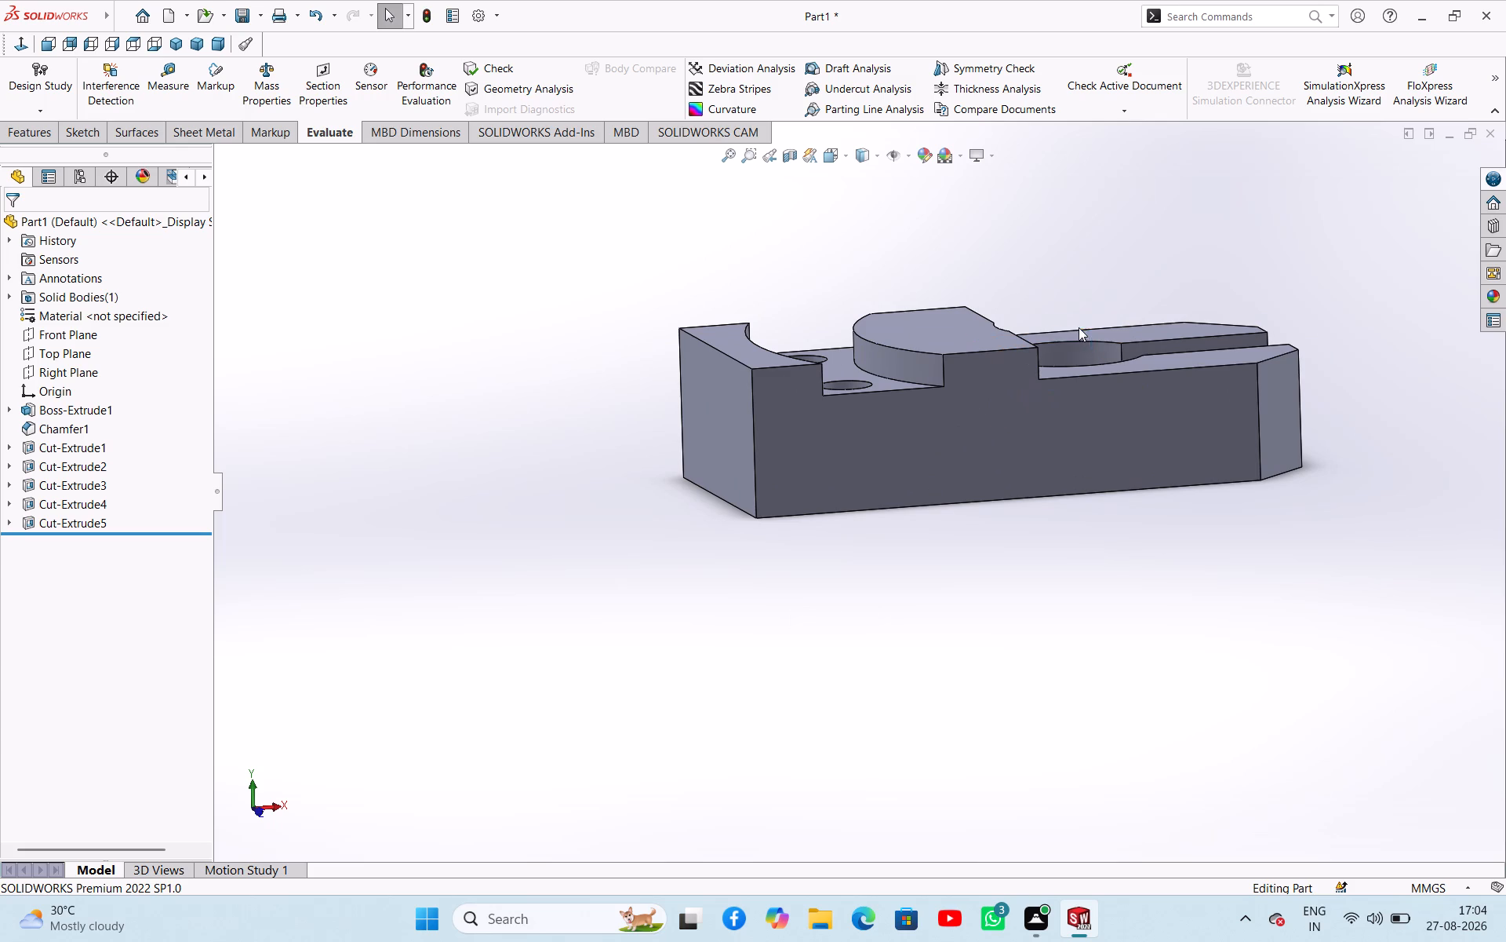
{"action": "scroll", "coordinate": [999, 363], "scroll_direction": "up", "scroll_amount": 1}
Examine the long side profile, the curved groove and the step close up and from oblique angles.
{"action": "middle_click_drag", "start_coordinate": [998, 363], "coordinate": [991, 363]}
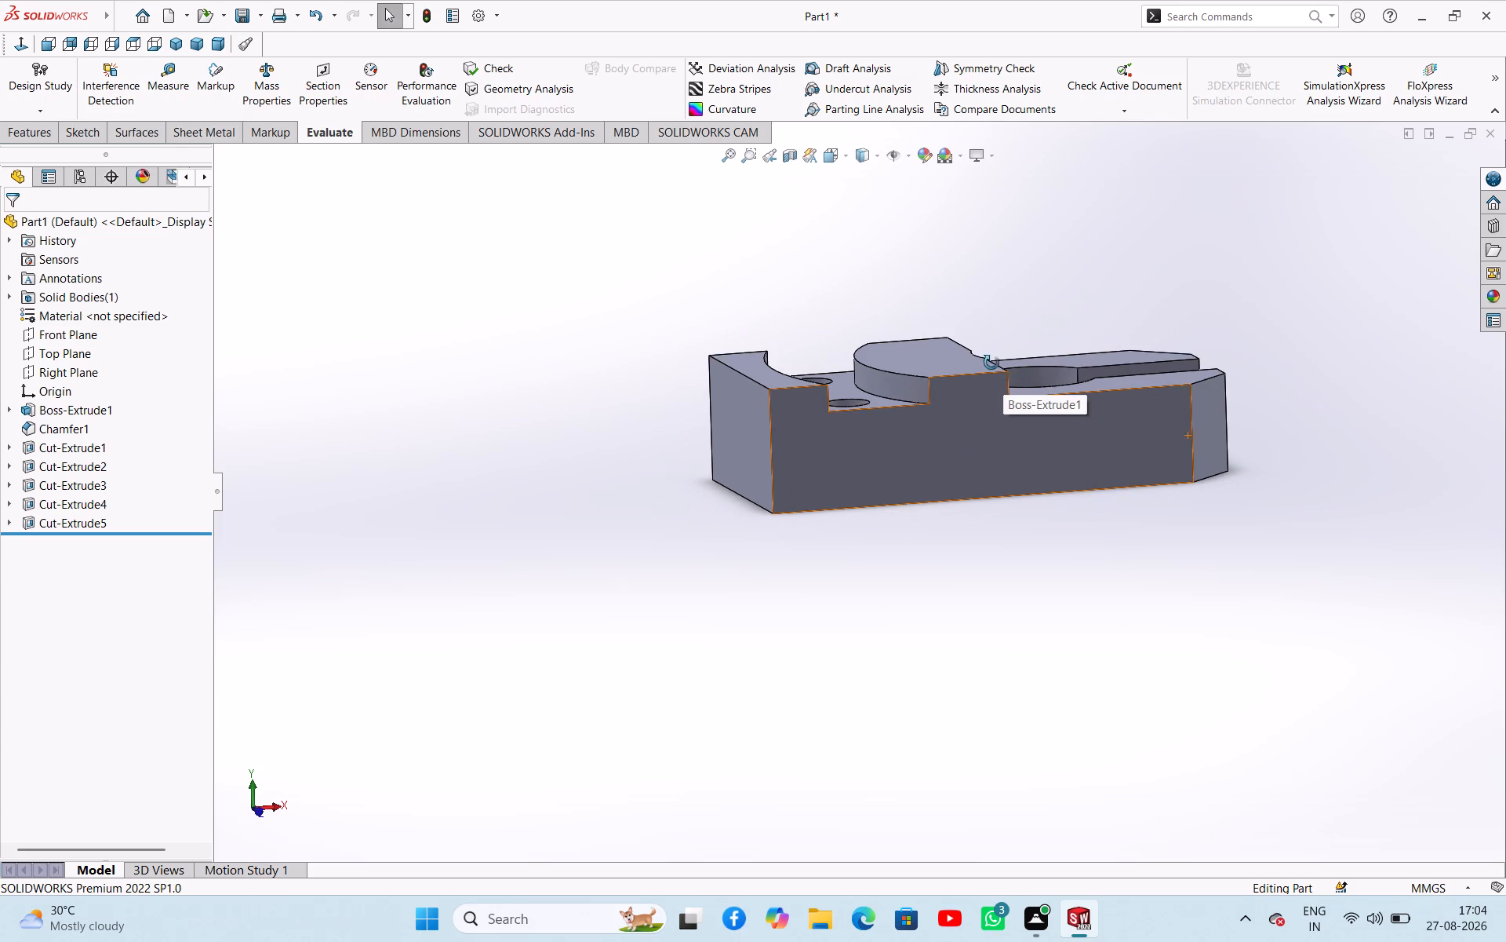
{"action": "middle_click_drag", "start_coordinate": [991, 363], "coordinate": [926, 381]}
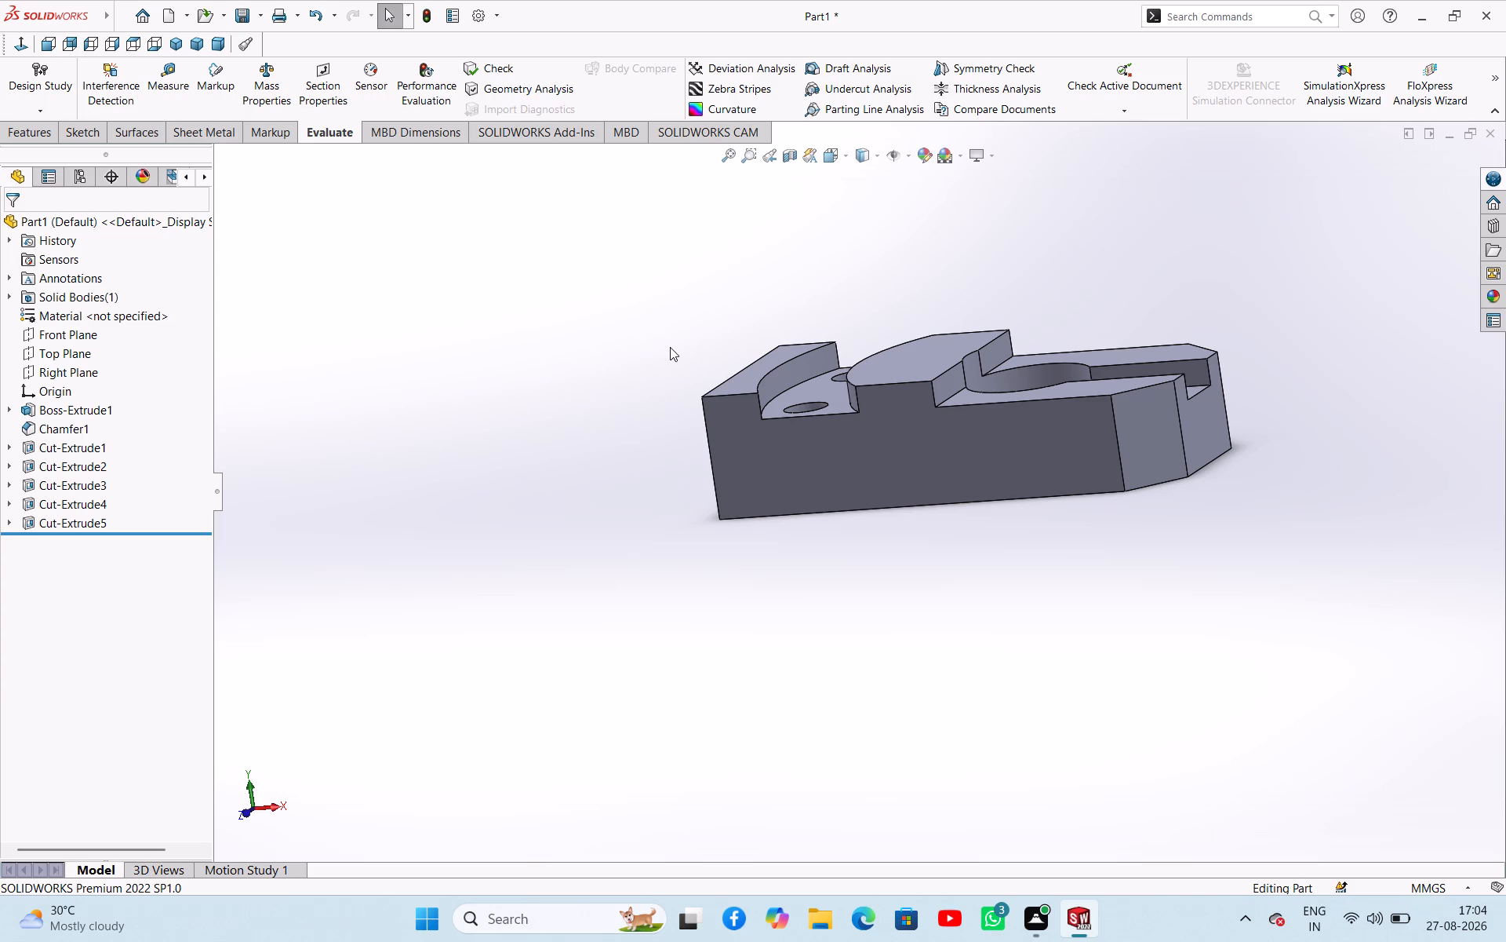
{"action": "scroll", "coordinate": [573, 359], "scroll_direction": "up", "scroll_amount": 4}
{"action": "middle_click_drag", "start_coordinate": [673, 342], "coordinate": [690, 342]}
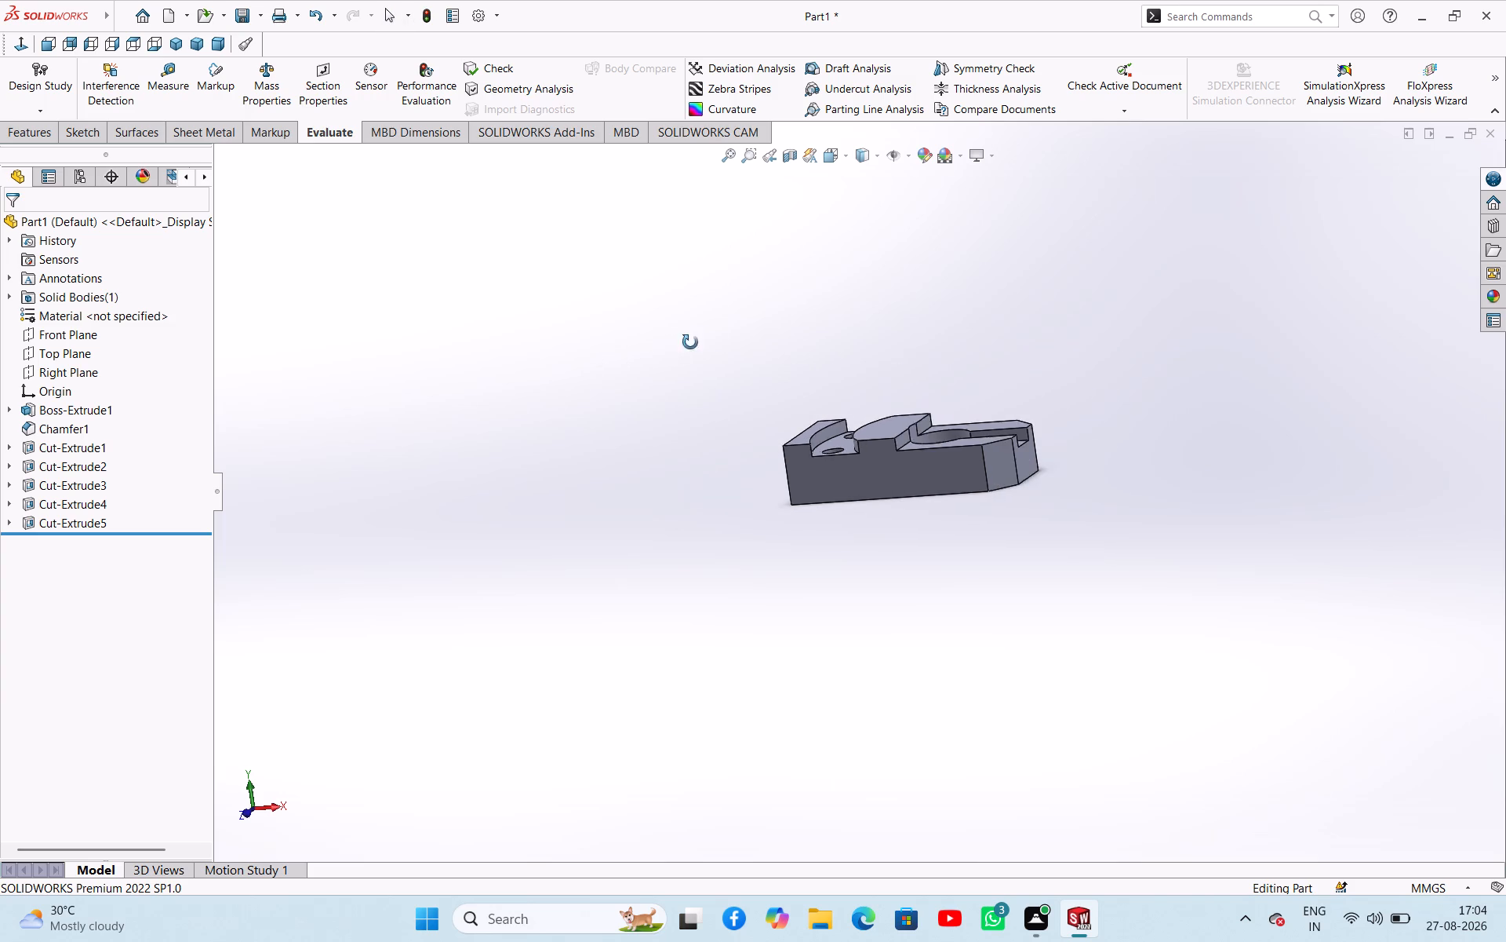
{"action": "middle_click_drag", "start_coordinate": [690, 342], "coordinate": [690, 404]}
{"action": "scroll", "coordinate": [697, 342], "scroll_direction": "down", "scroll_amount": 1}
{"action": "scroll", "coordinate": [690, 404], "scroll_direction": "up", "scroll_amount": 4}
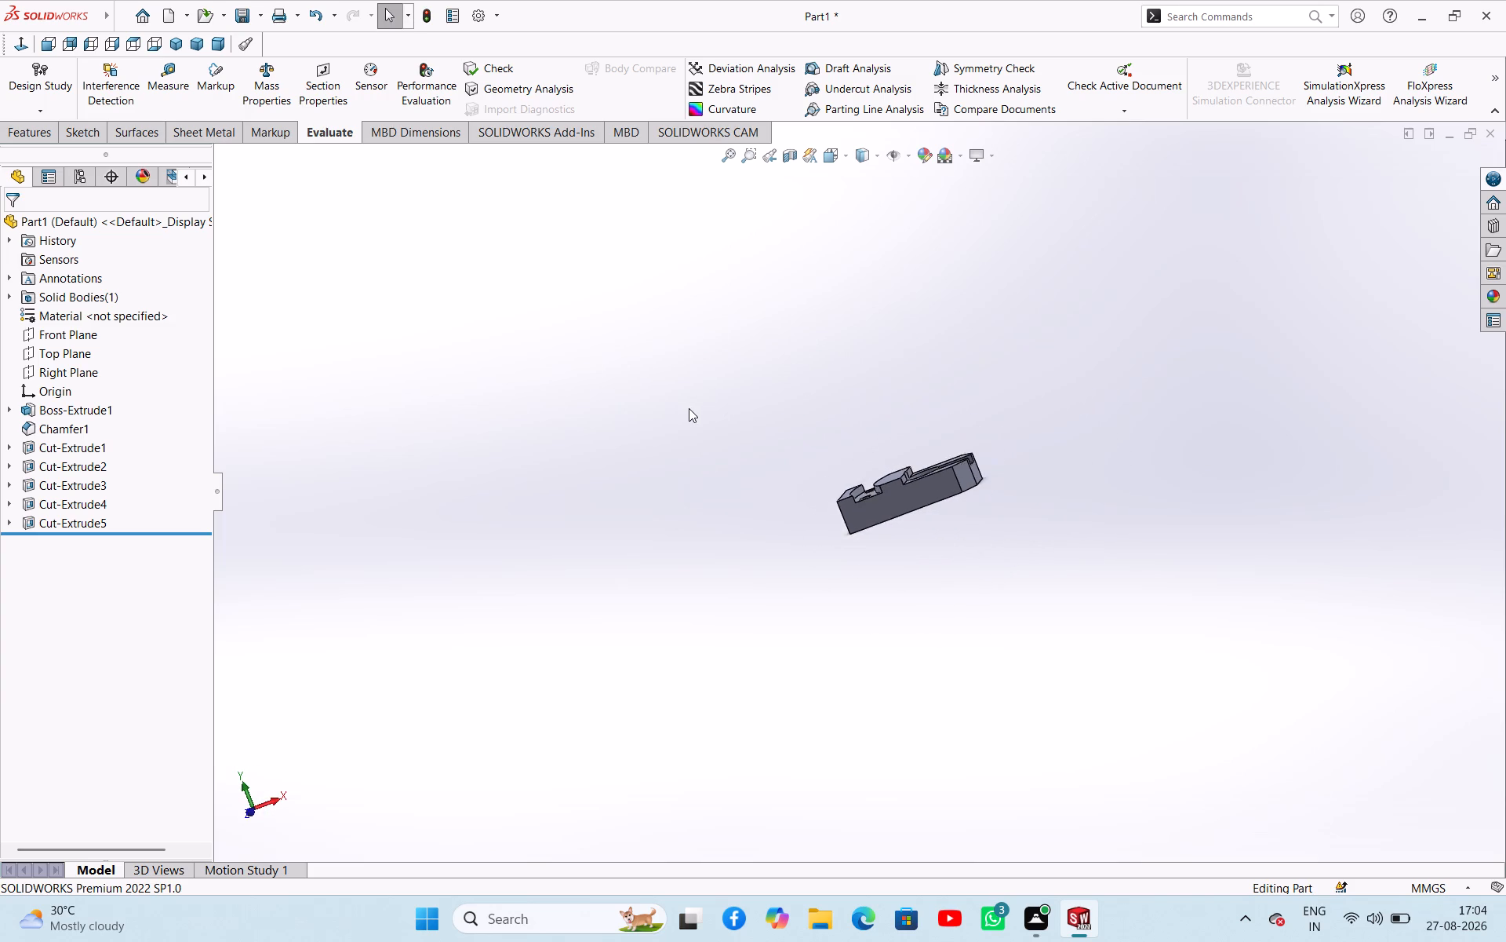
{"action": "scroll", "coordinate": [687, 451], "scroll_direction": "down", "scroll_amount": 4}
{"action": "scroll", "coordinate": [850, 497], "scroll_direction": "up", "scroll_amount": 4}
{"action": "scroll", "coordinate": [886, 514], "scroll_direction": "down", "scroll_amount": 2}
{"action": "scroll", "coordinate": [1101, 564], "scroll_direction": "up", "scroll_amount": 4}
{"action": "scroll", "coordinate": [1098, 481], "scroll_direction": "down", "scroll_amount": 4}
{"action": "scroll", "coordinate": [758, 563], "scroll_direction": "down", "scroll_amount": 6}
{"action": "scroll", "coordinate": [838, 440], "scroll_direction": "down", "scroll_amount": 3}
{"action": "scroll", "coordinate": [838, 435], "scroll_direction": "up", "scroll_amount": 2}
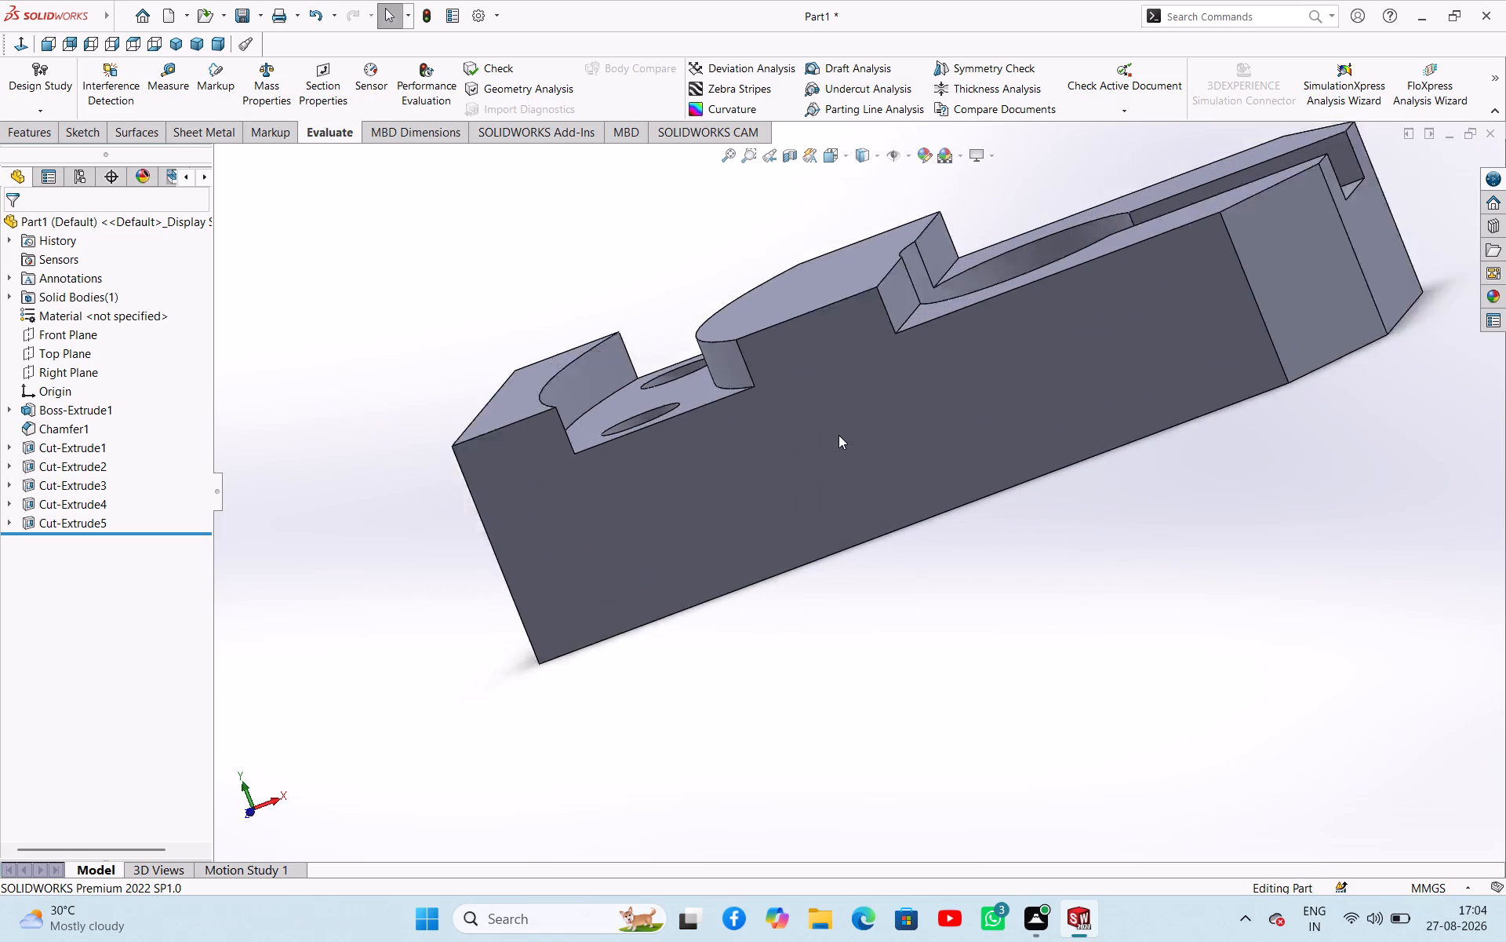
{"action": "scroll", "coordinate": [838, 435], "scroll_direction": "up", "scroll_amount": 2}
{"action": "middle_click_drag", "start_coordinate": [871, 394], "coordinate": [866, 522]}
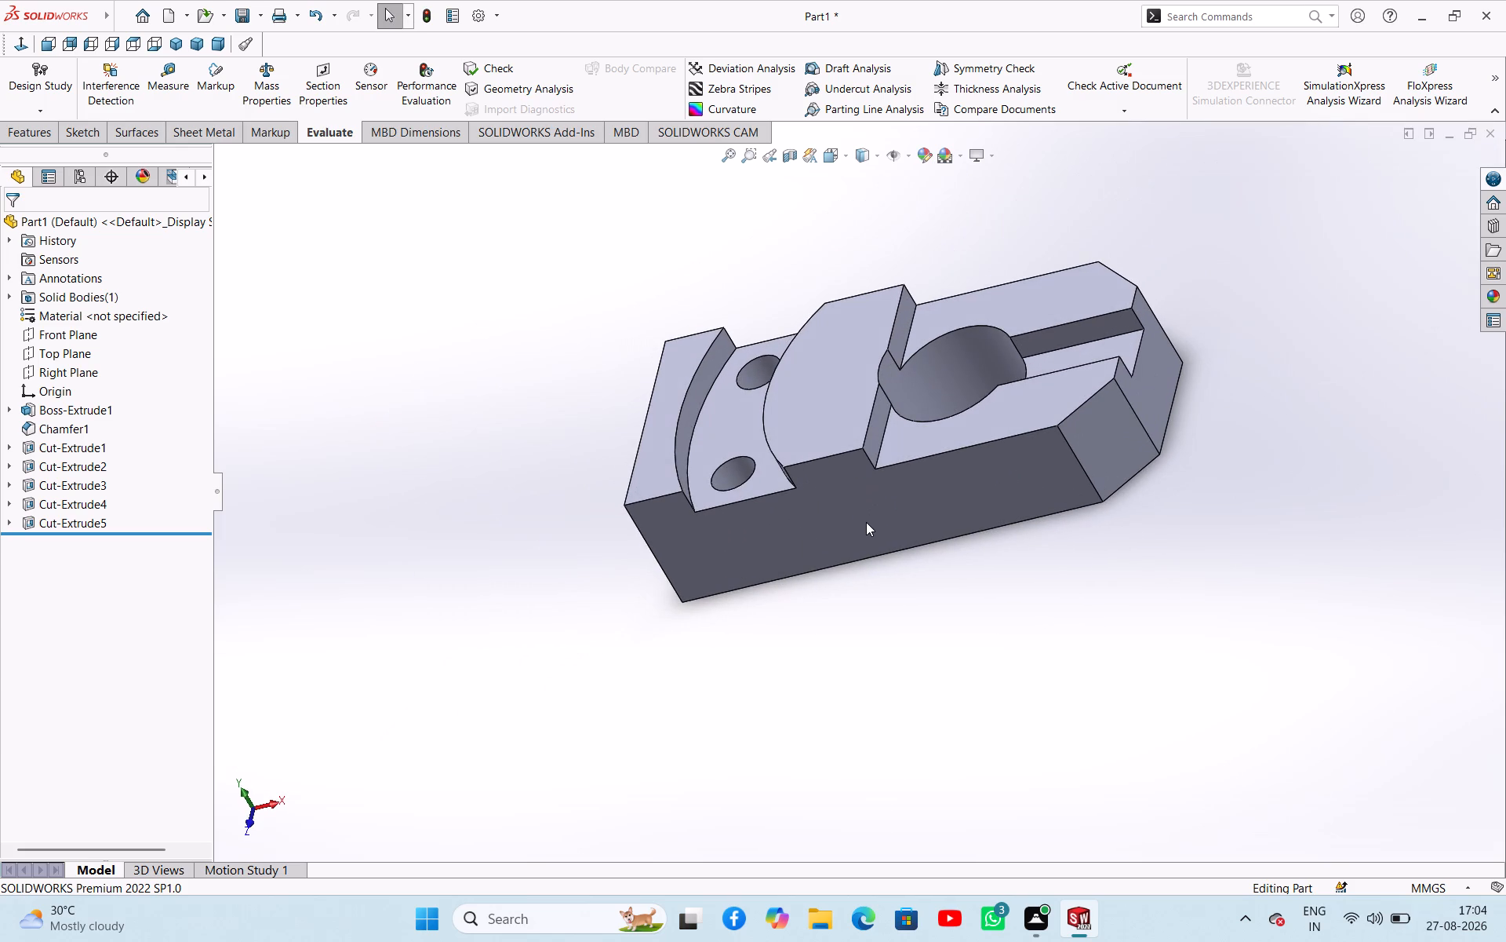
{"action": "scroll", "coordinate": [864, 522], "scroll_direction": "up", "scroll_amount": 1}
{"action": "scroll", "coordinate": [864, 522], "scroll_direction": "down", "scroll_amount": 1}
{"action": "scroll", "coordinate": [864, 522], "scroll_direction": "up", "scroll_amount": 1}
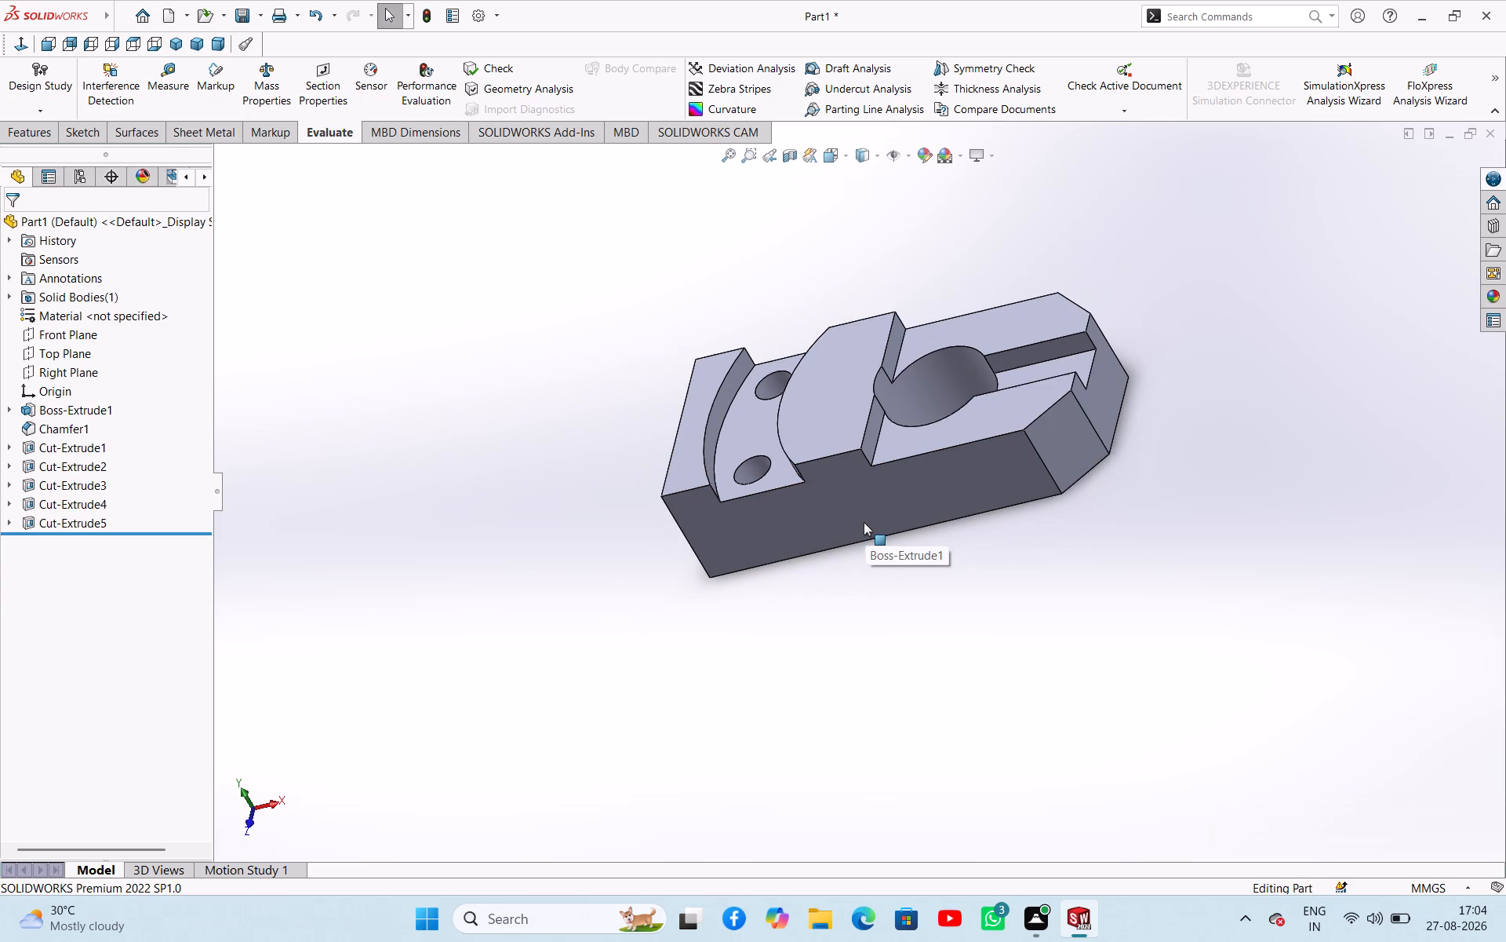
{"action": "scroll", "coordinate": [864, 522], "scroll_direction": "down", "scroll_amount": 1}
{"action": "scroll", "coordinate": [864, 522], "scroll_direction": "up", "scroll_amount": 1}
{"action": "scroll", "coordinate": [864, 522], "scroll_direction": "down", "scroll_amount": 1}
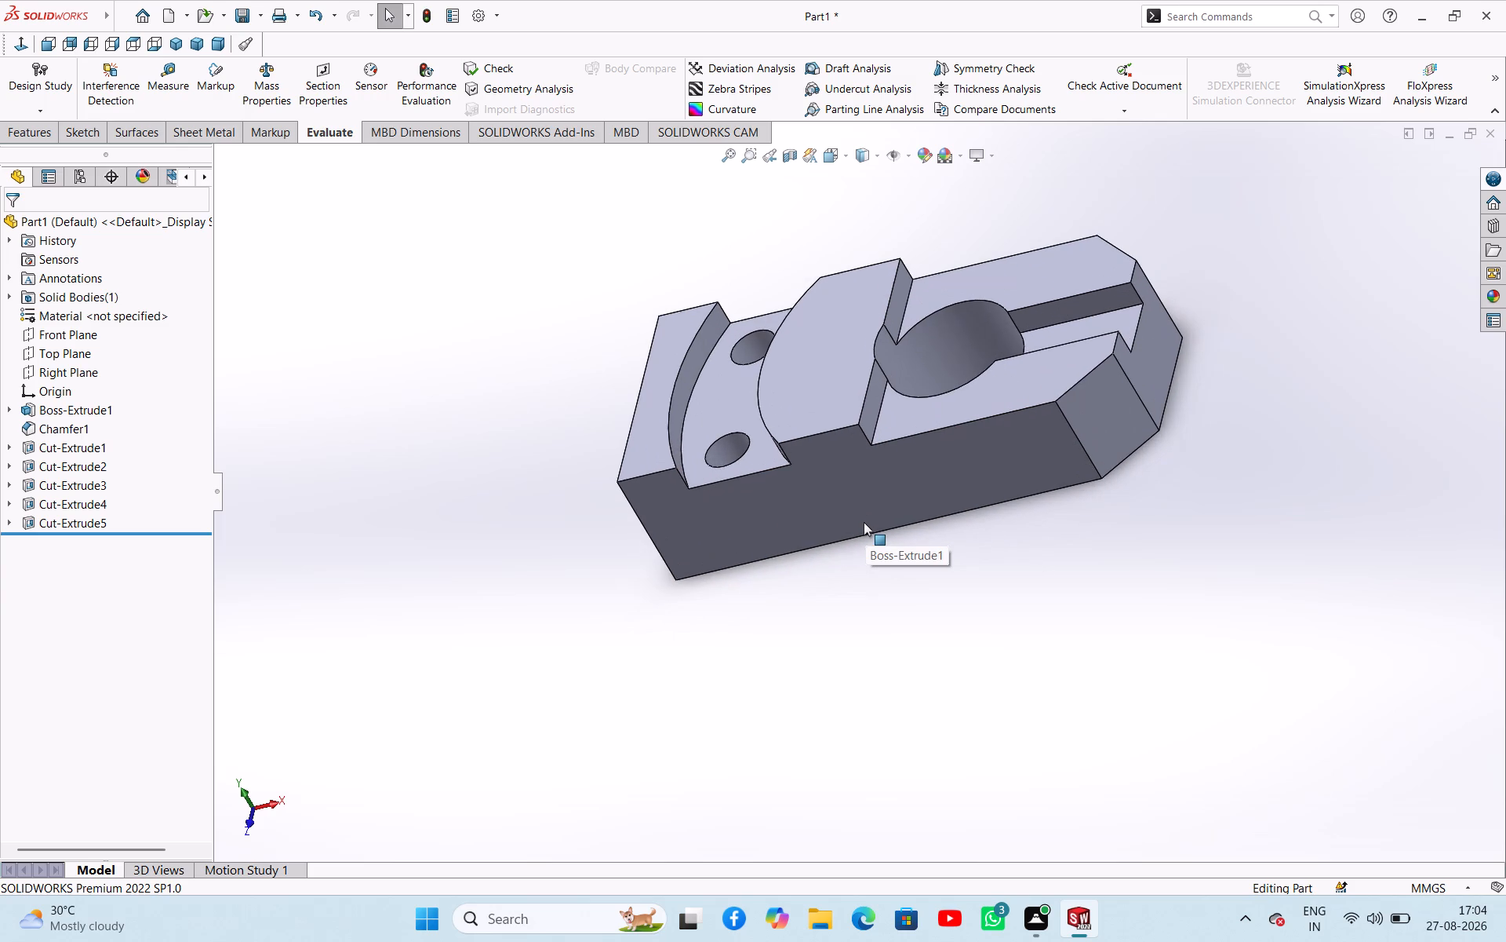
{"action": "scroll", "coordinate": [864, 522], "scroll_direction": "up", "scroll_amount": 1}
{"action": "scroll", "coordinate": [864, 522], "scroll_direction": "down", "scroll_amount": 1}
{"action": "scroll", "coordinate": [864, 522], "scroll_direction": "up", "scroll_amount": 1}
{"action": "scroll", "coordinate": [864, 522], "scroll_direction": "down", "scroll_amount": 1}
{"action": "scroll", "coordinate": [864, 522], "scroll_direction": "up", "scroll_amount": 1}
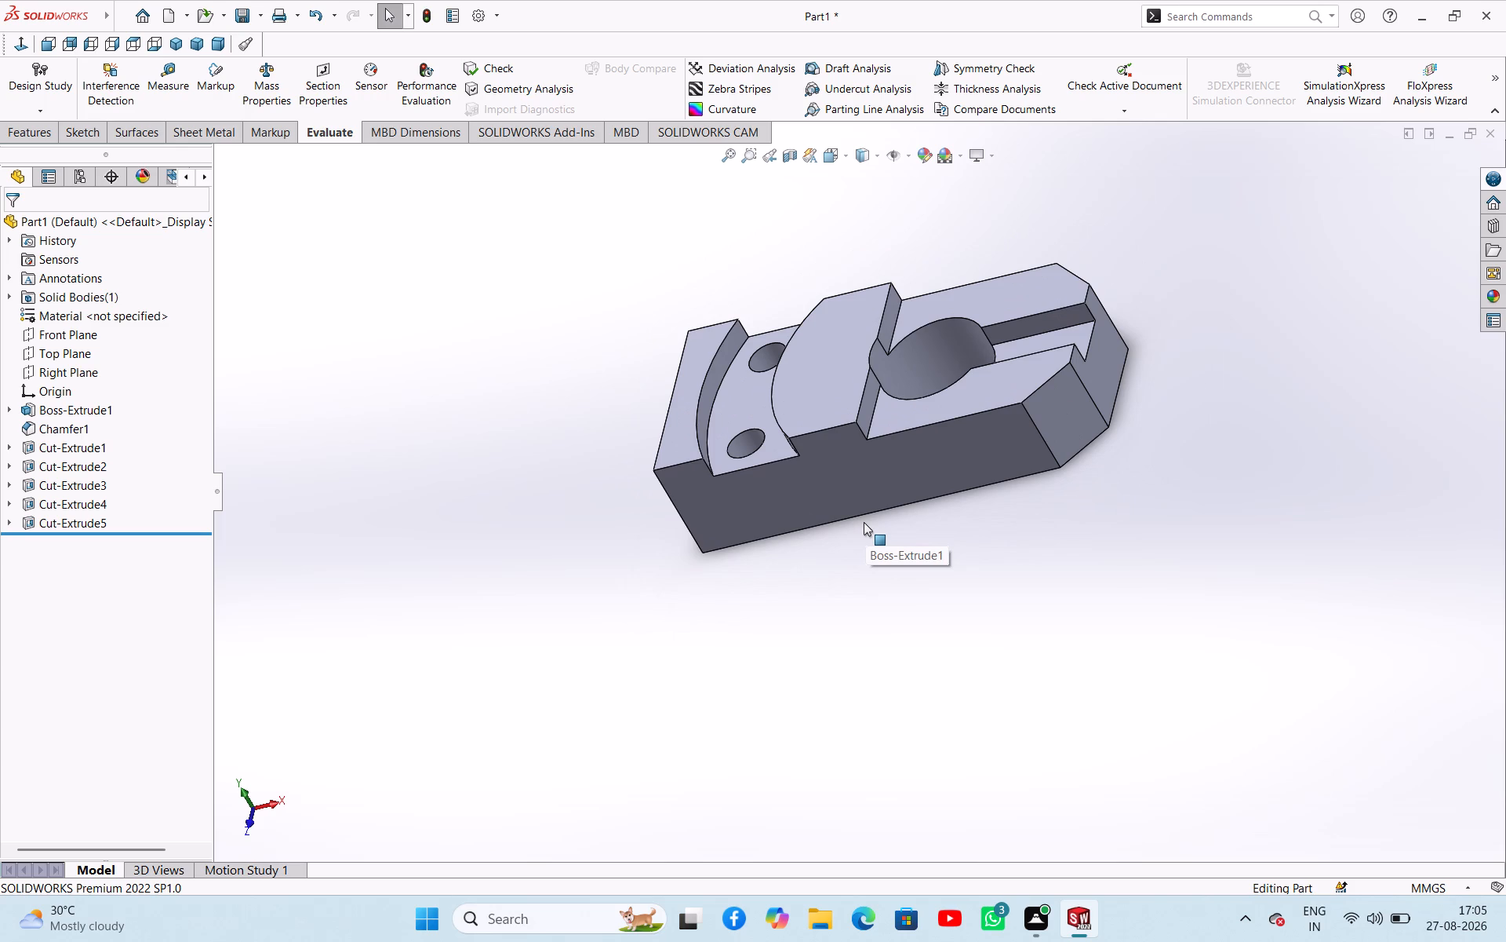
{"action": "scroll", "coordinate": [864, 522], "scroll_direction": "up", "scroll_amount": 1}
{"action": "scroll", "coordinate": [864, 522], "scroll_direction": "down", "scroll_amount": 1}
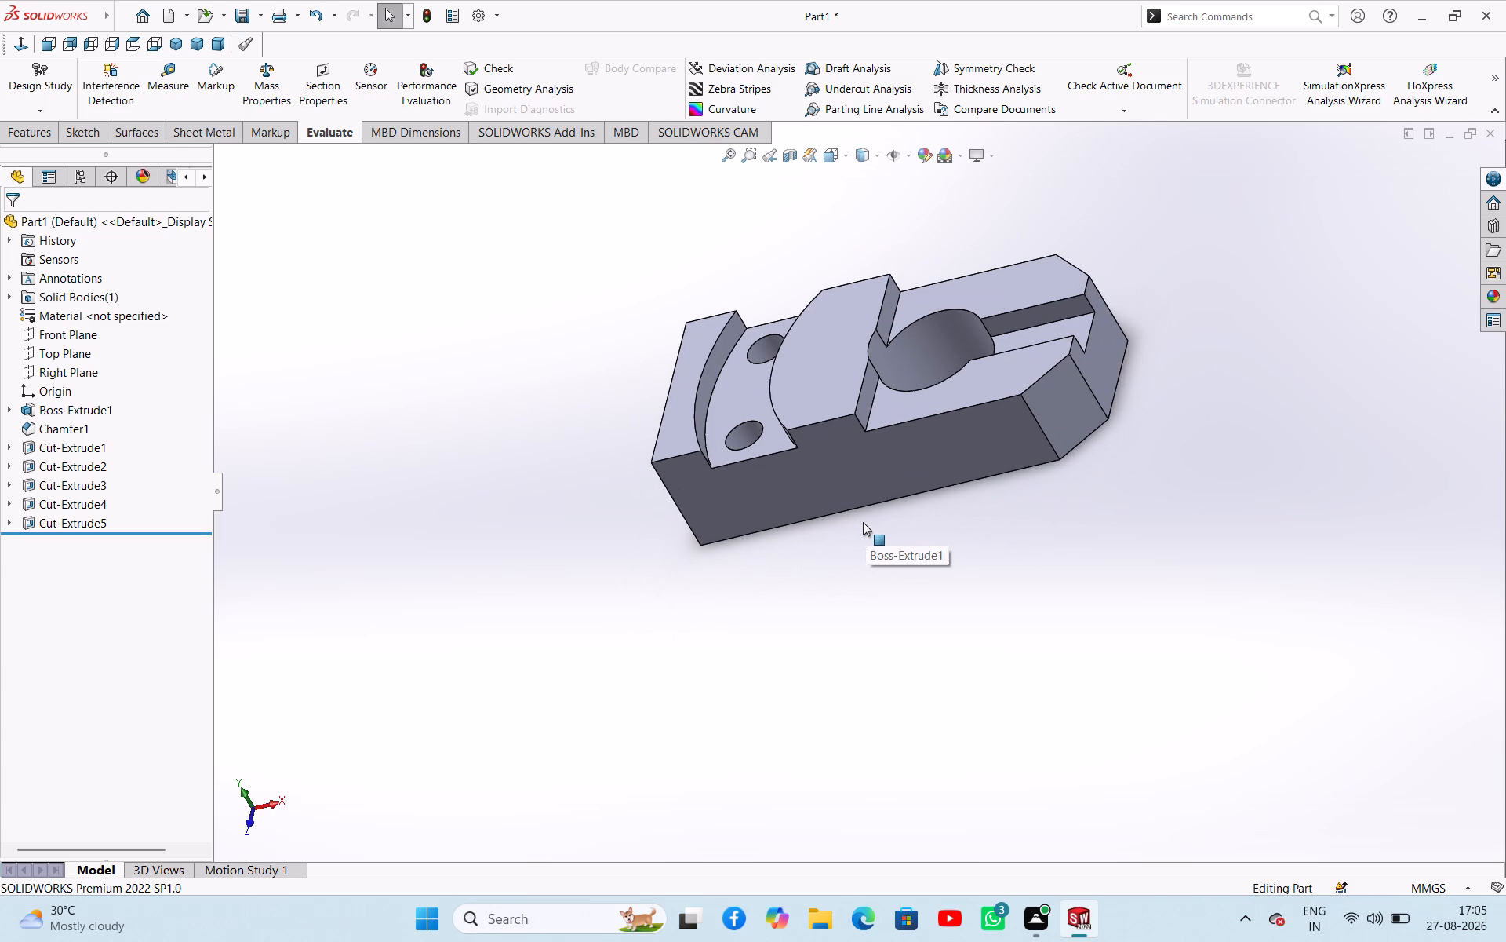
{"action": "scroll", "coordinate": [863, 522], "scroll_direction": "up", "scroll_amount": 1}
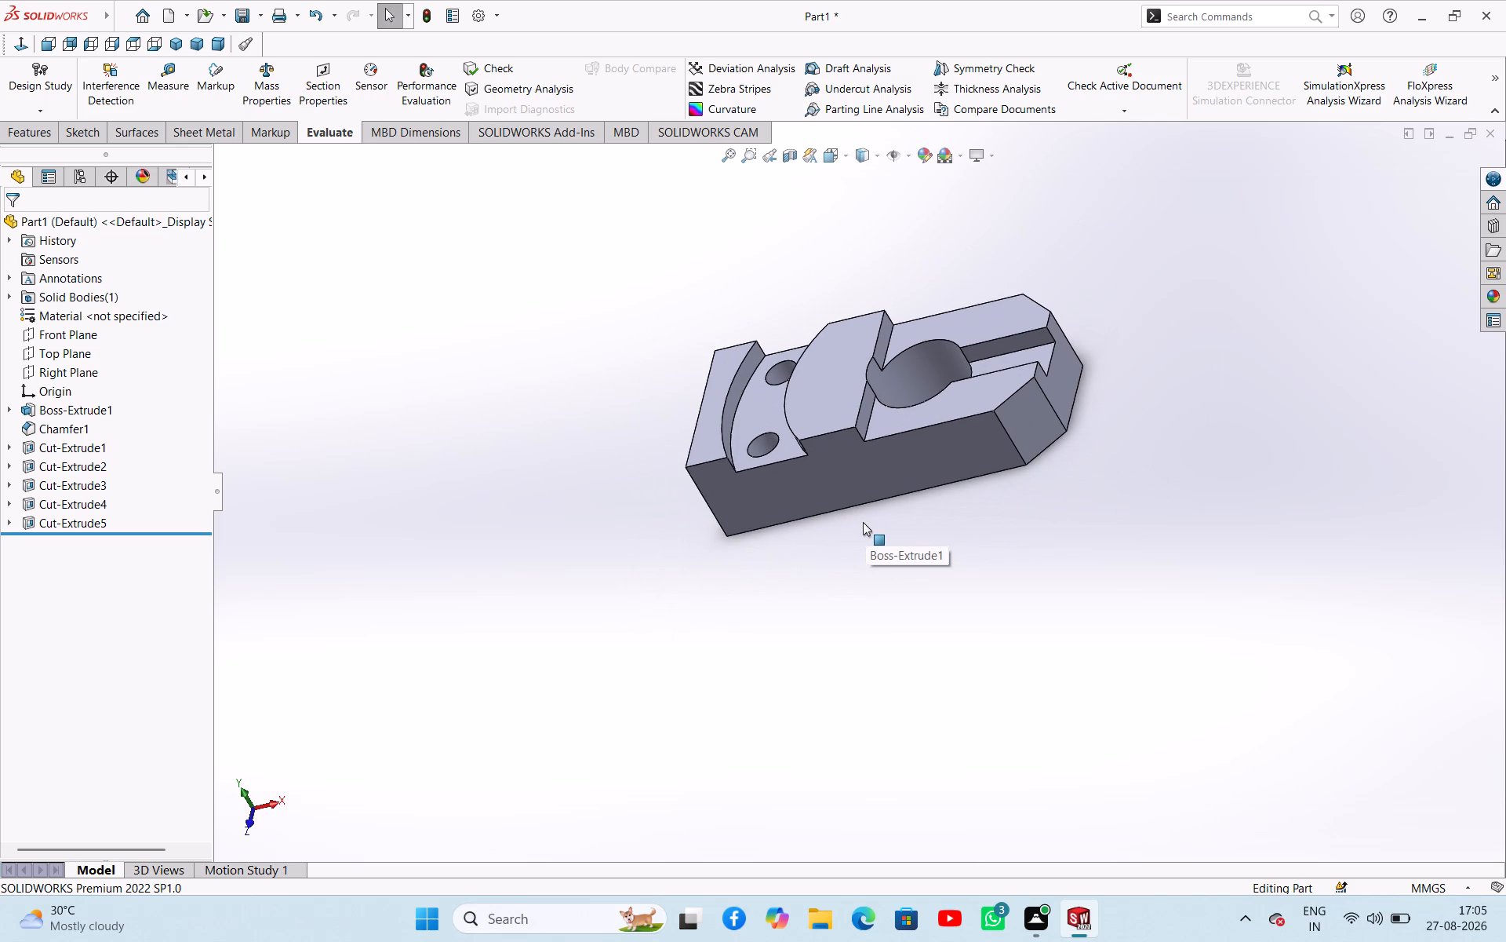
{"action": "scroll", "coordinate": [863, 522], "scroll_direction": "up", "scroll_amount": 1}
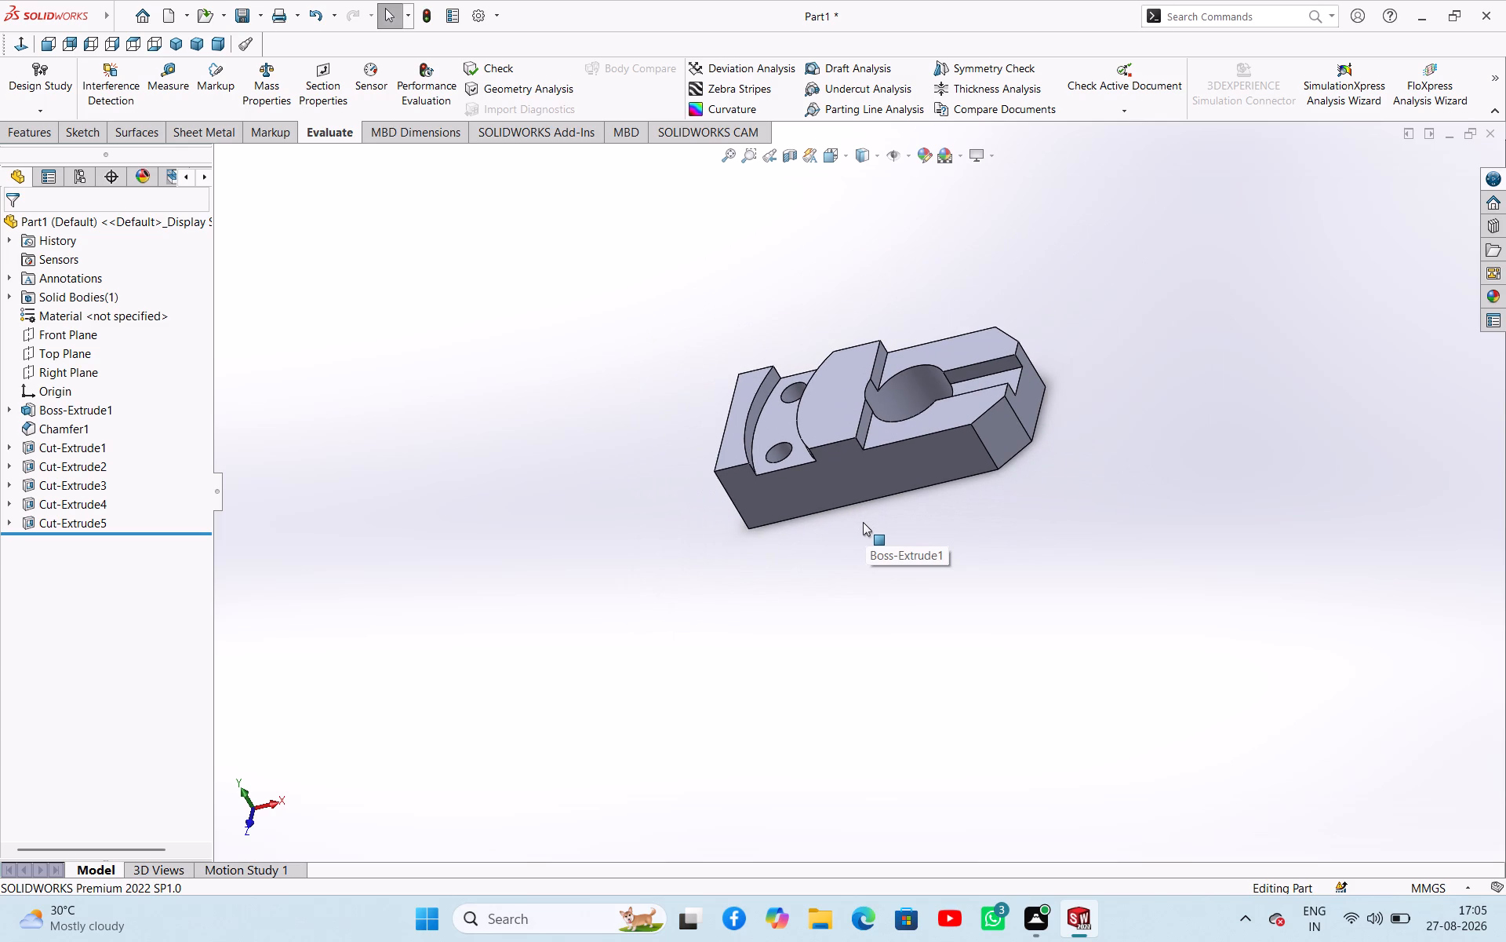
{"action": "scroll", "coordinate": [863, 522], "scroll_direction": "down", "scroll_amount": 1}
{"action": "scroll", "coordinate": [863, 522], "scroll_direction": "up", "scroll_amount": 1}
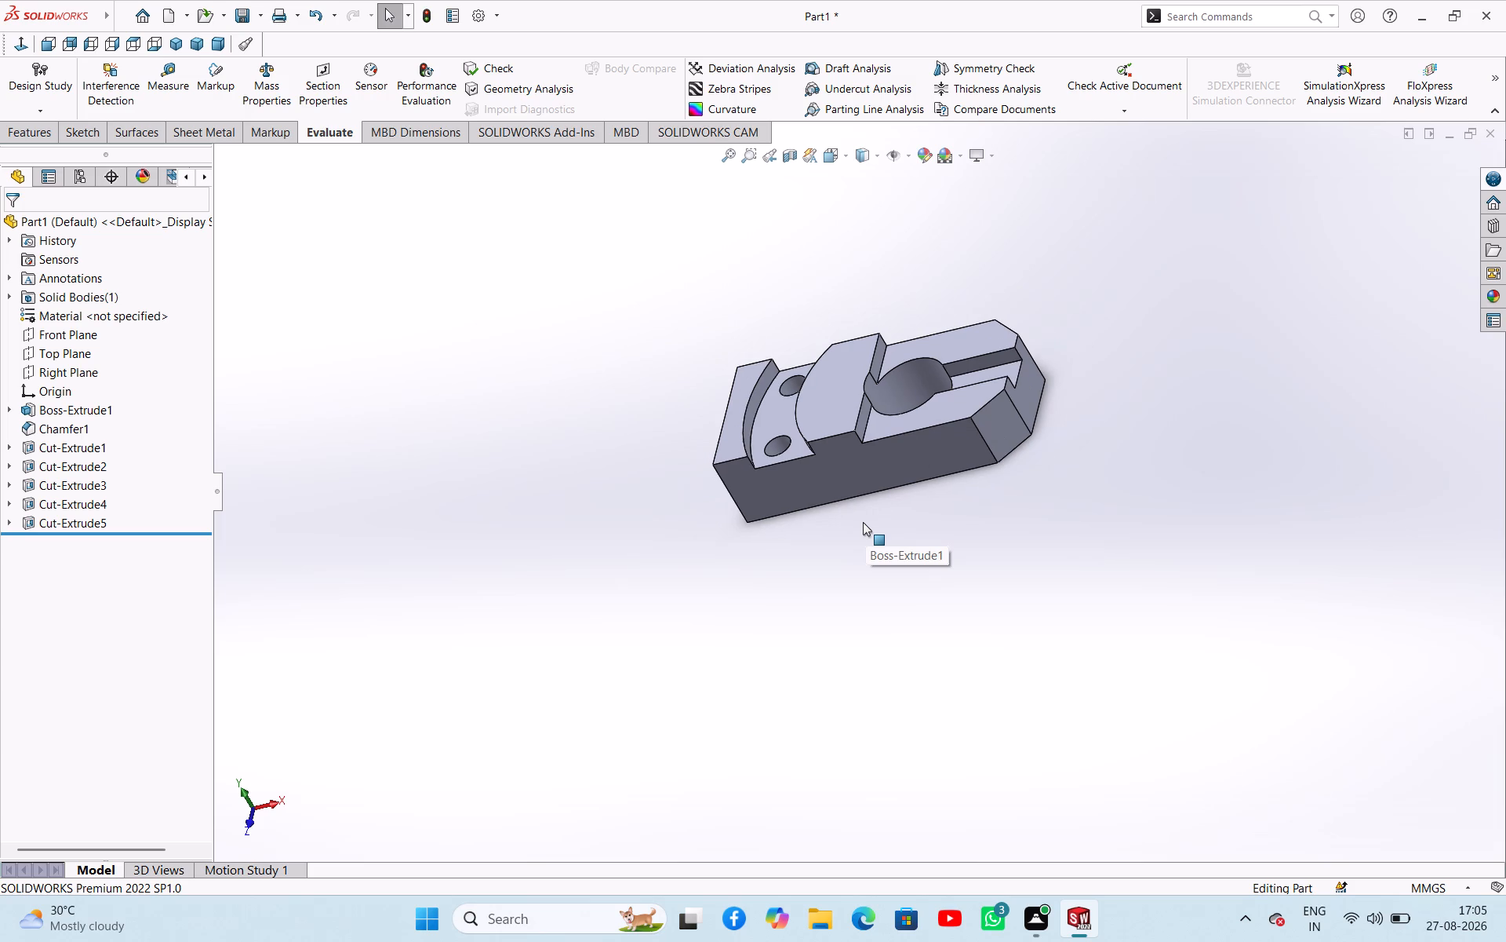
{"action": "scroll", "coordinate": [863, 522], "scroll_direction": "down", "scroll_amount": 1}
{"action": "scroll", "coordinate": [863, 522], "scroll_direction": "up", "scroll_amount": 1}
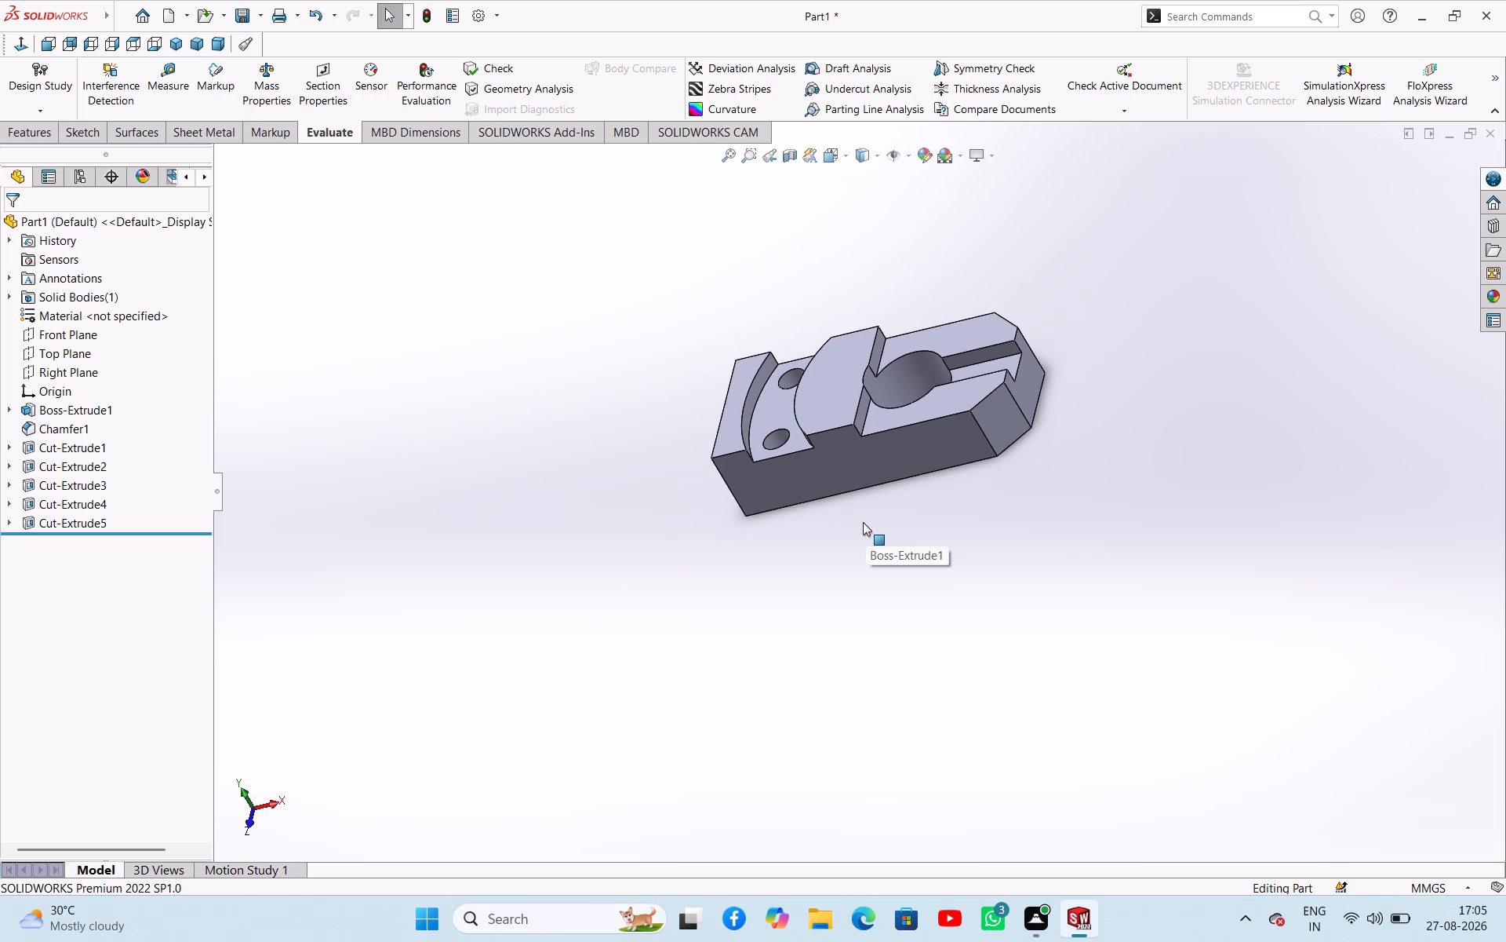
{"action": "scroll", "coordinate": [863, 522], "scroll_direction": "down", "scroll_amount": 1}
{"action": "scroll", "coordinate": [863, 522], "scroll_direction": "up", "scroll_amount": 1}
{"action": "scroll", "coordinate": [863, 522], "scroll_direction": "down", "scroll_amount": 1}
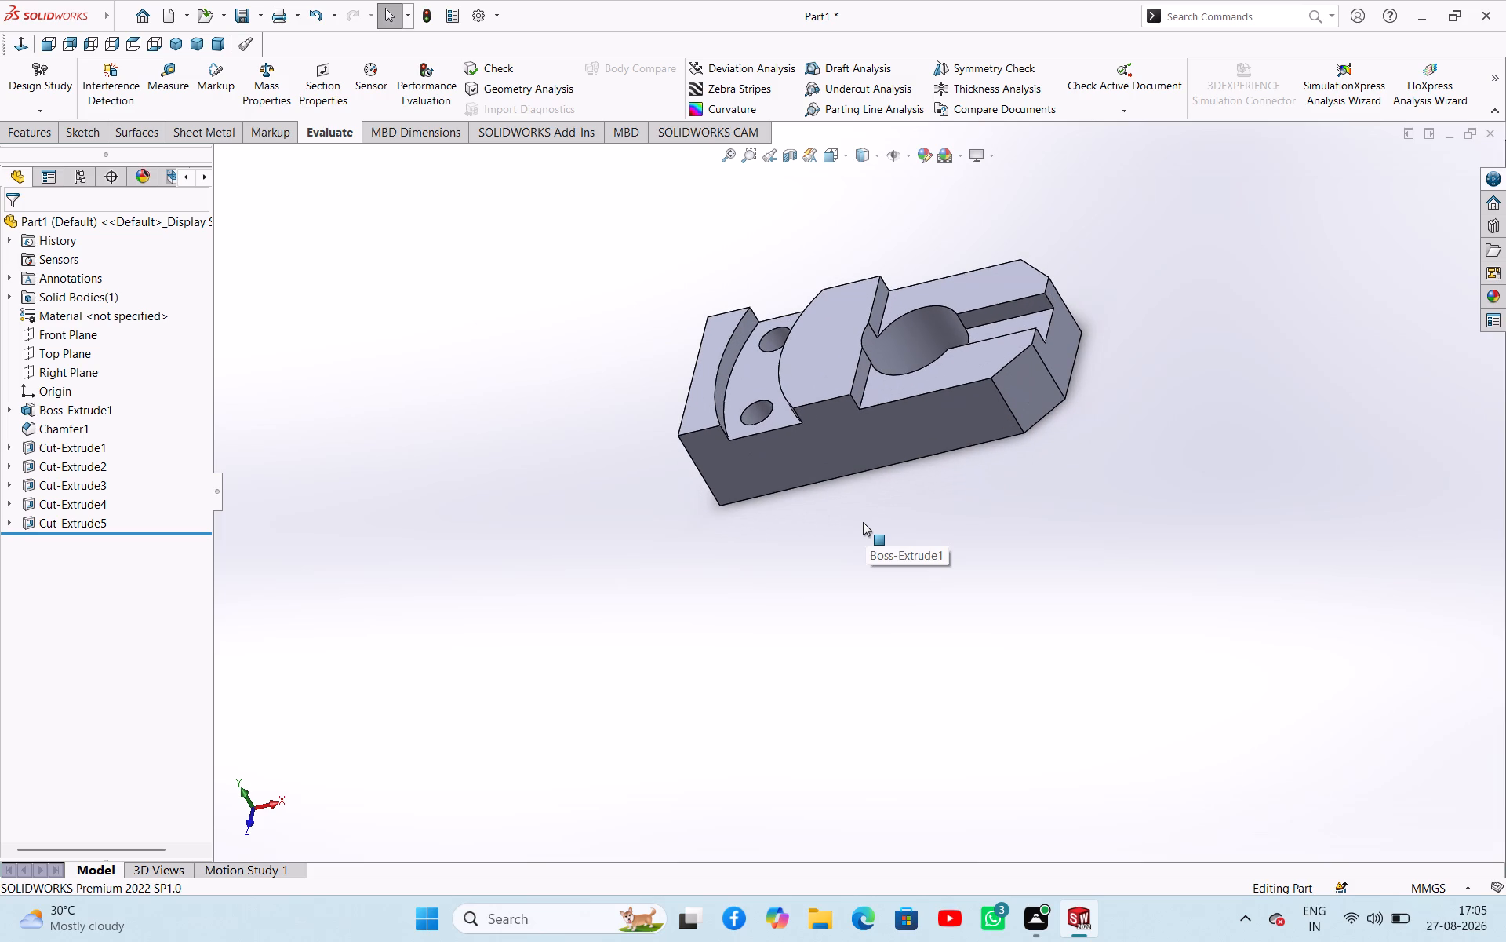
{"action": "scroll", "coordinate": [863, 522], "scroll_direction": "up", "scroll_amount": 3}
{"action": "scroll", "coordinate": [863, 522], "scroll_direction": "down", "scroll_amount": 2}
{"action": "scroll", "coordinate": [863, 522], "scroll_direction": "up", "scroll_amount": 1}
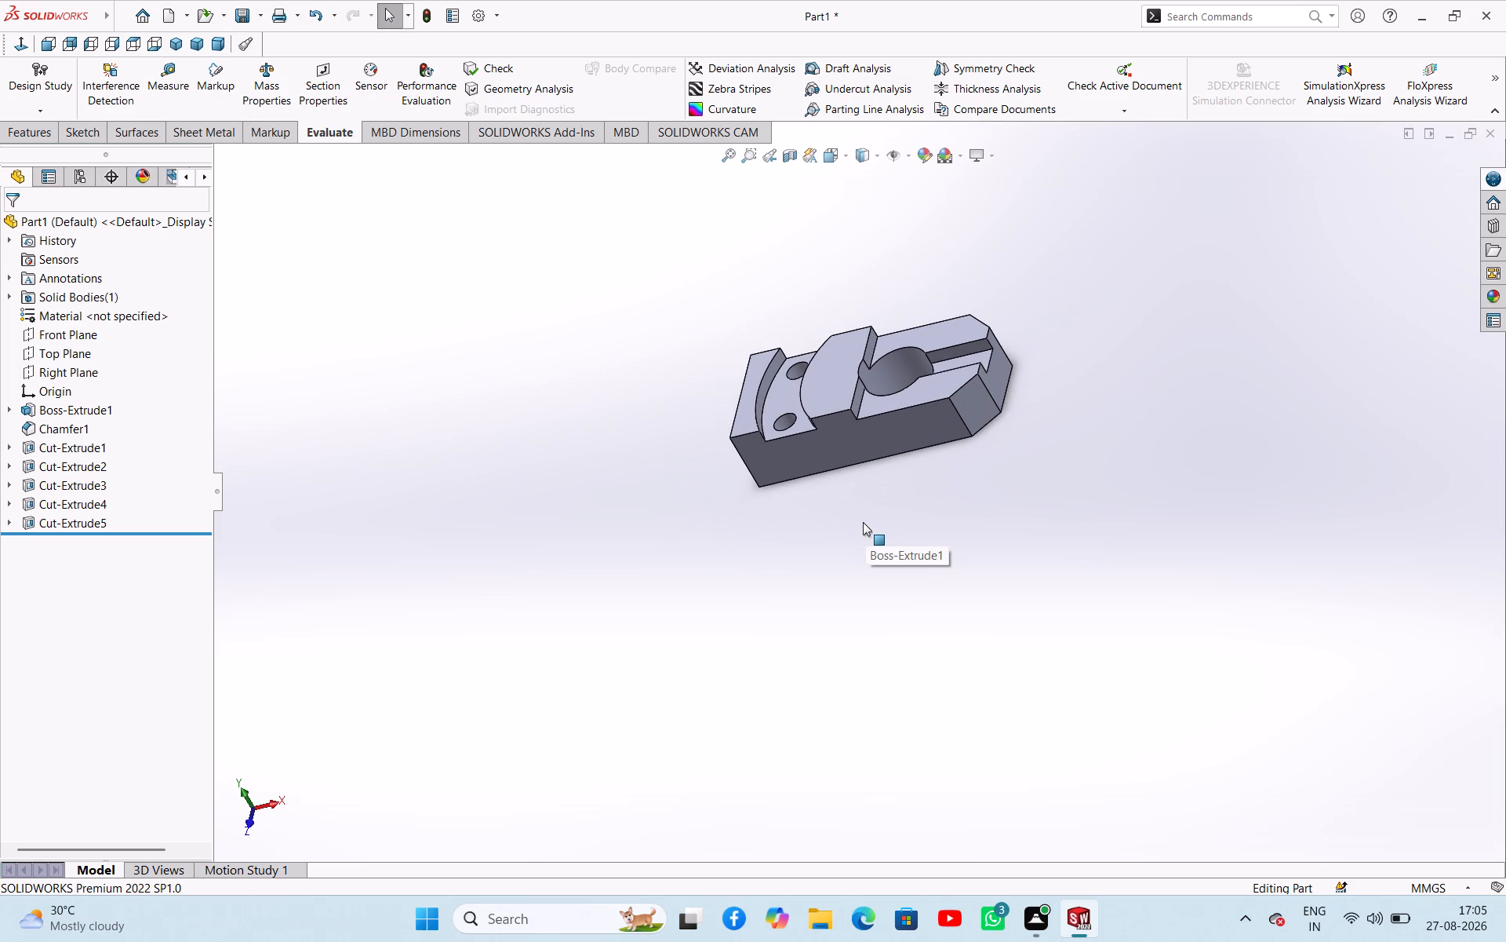
Section the block along the Front Plane and examine the cut through the groove, large hole and slot from several angles.
{"action": "middle_click_drag", "start_coordinate": [926, 518], "coordinate": [1126, 518]}
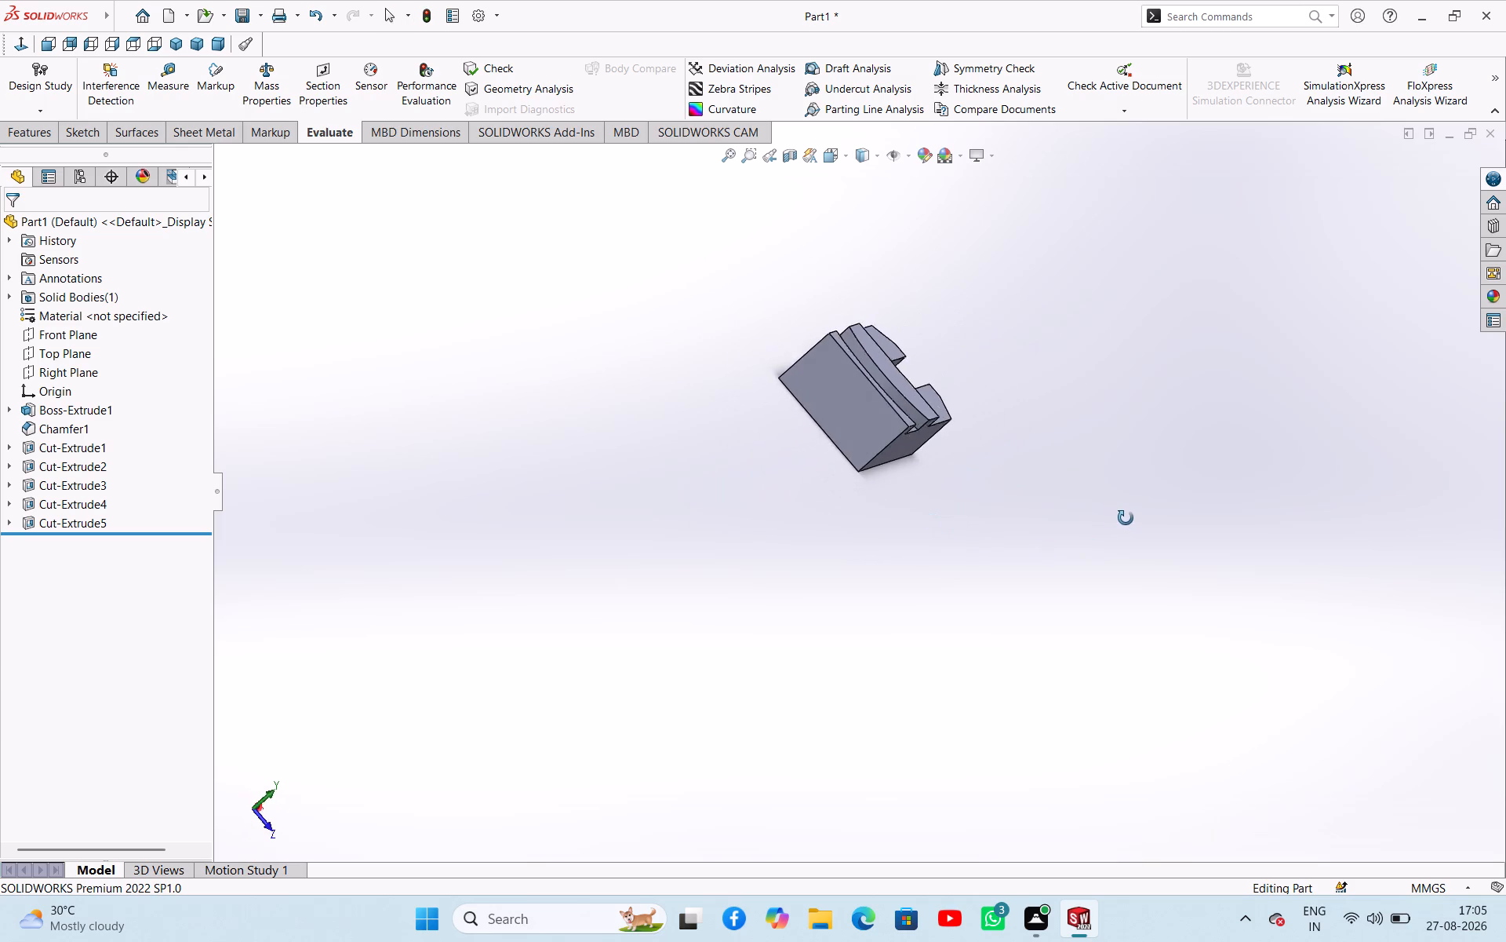
{"action": "middle_click_drag", "start_coordinate": [1126, 518], "coordinate": [1024, 518]}
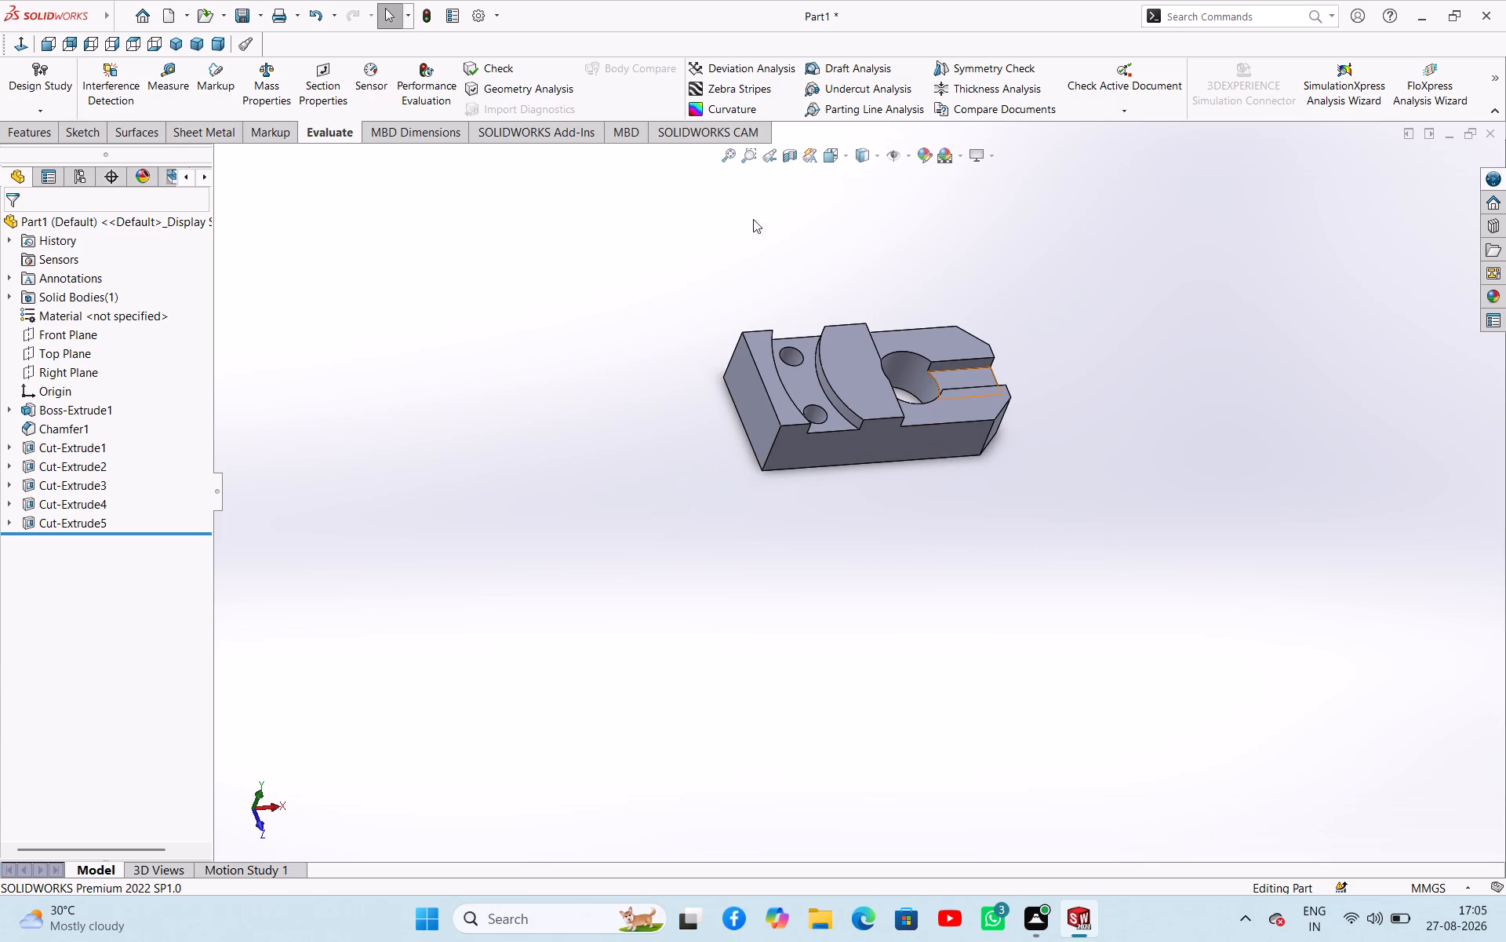
{"action": "left_click", "coordinate": [789, 160]}
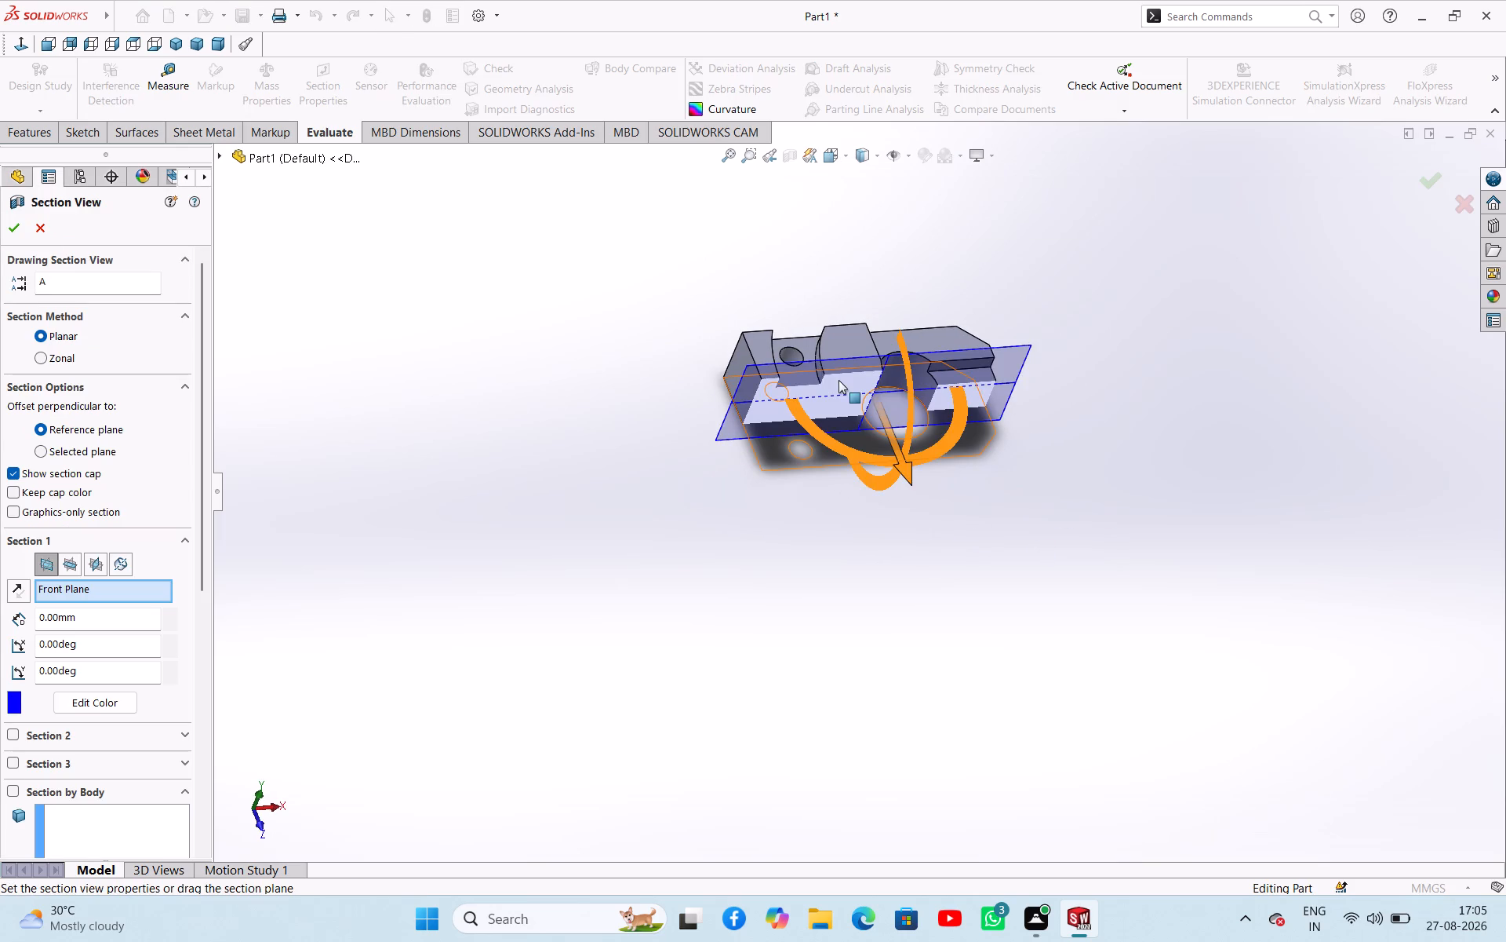
{"action": "middle_click_drag", "start_coordinate": [838, 380], "coordinate": [861, 306]}
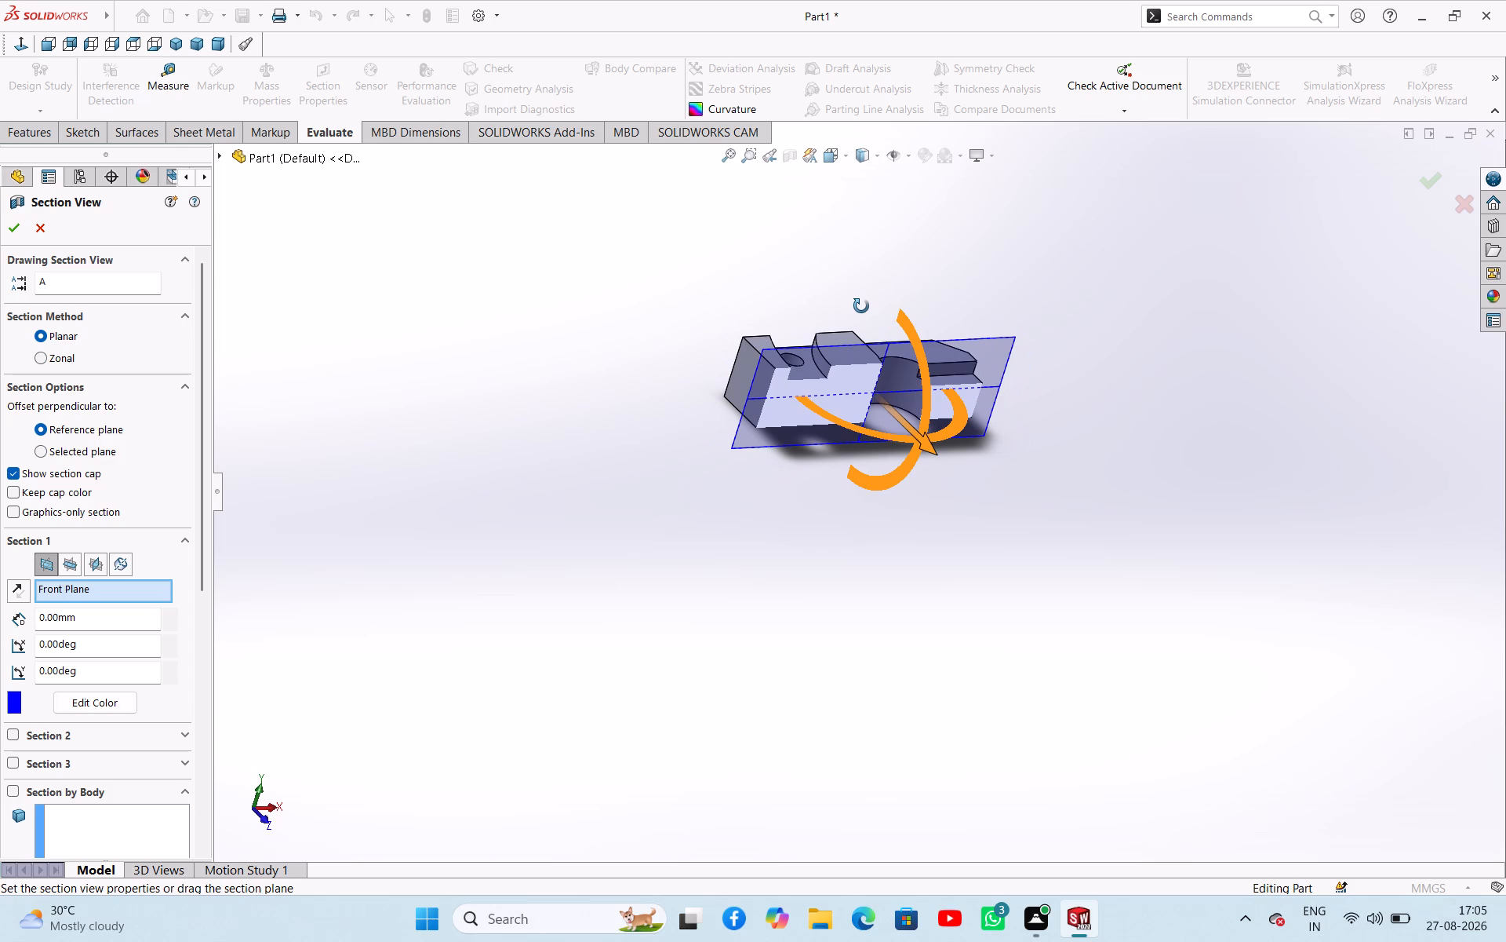
{"action": "middle_click_drag", "start_coordinate": [861, 306], "coordinate": [883, 294]}
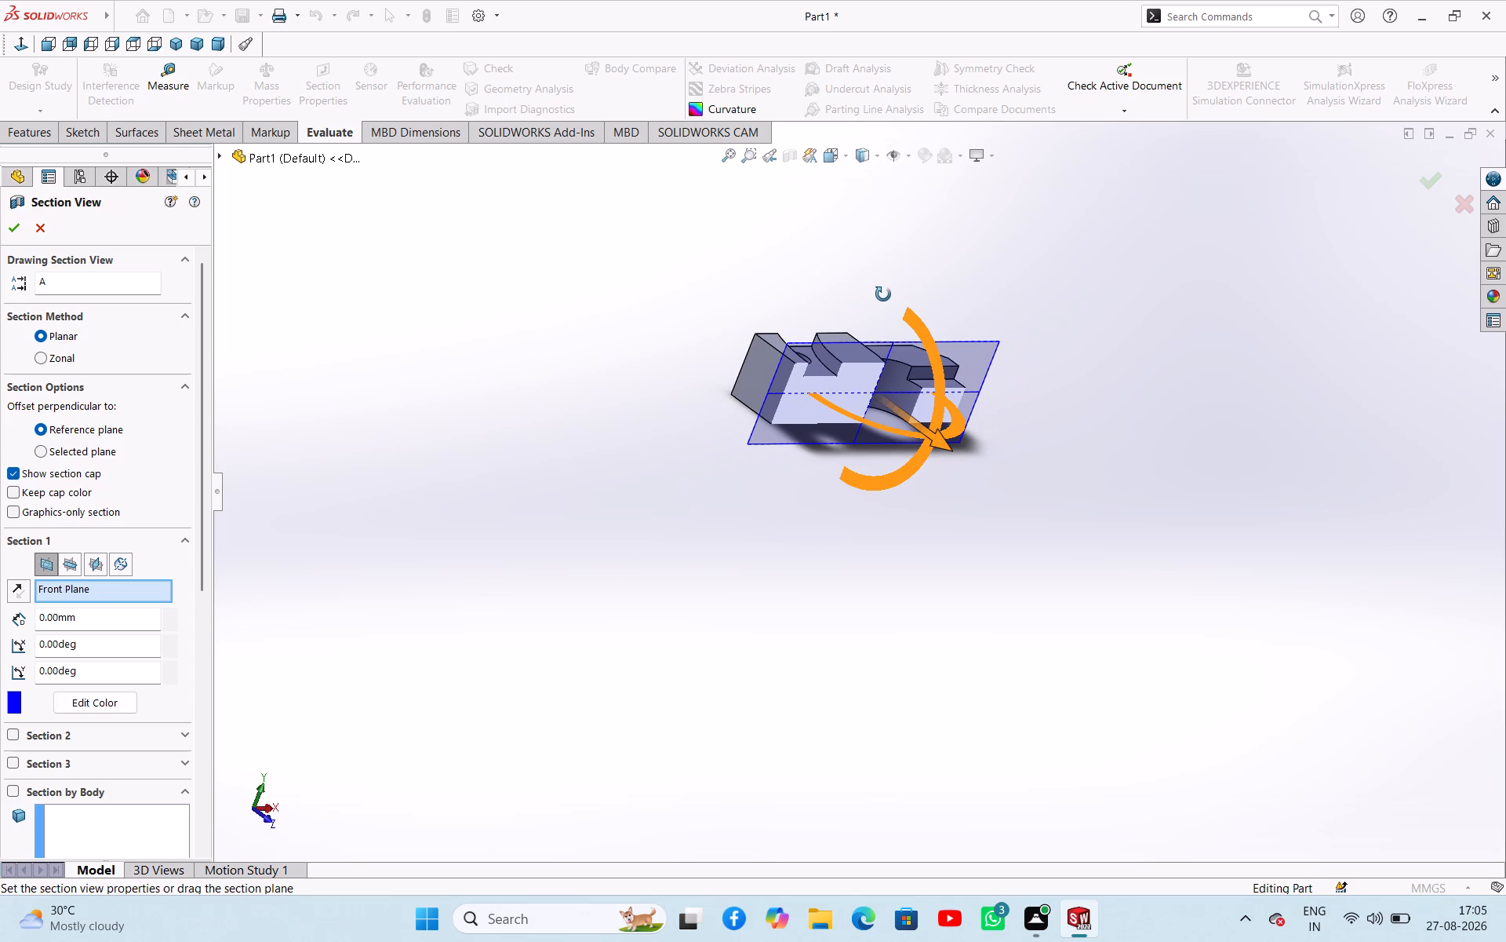
{"action": "middle_click_drag", "start_coordinate": [883, 294], "coordinate": [864, 303]}
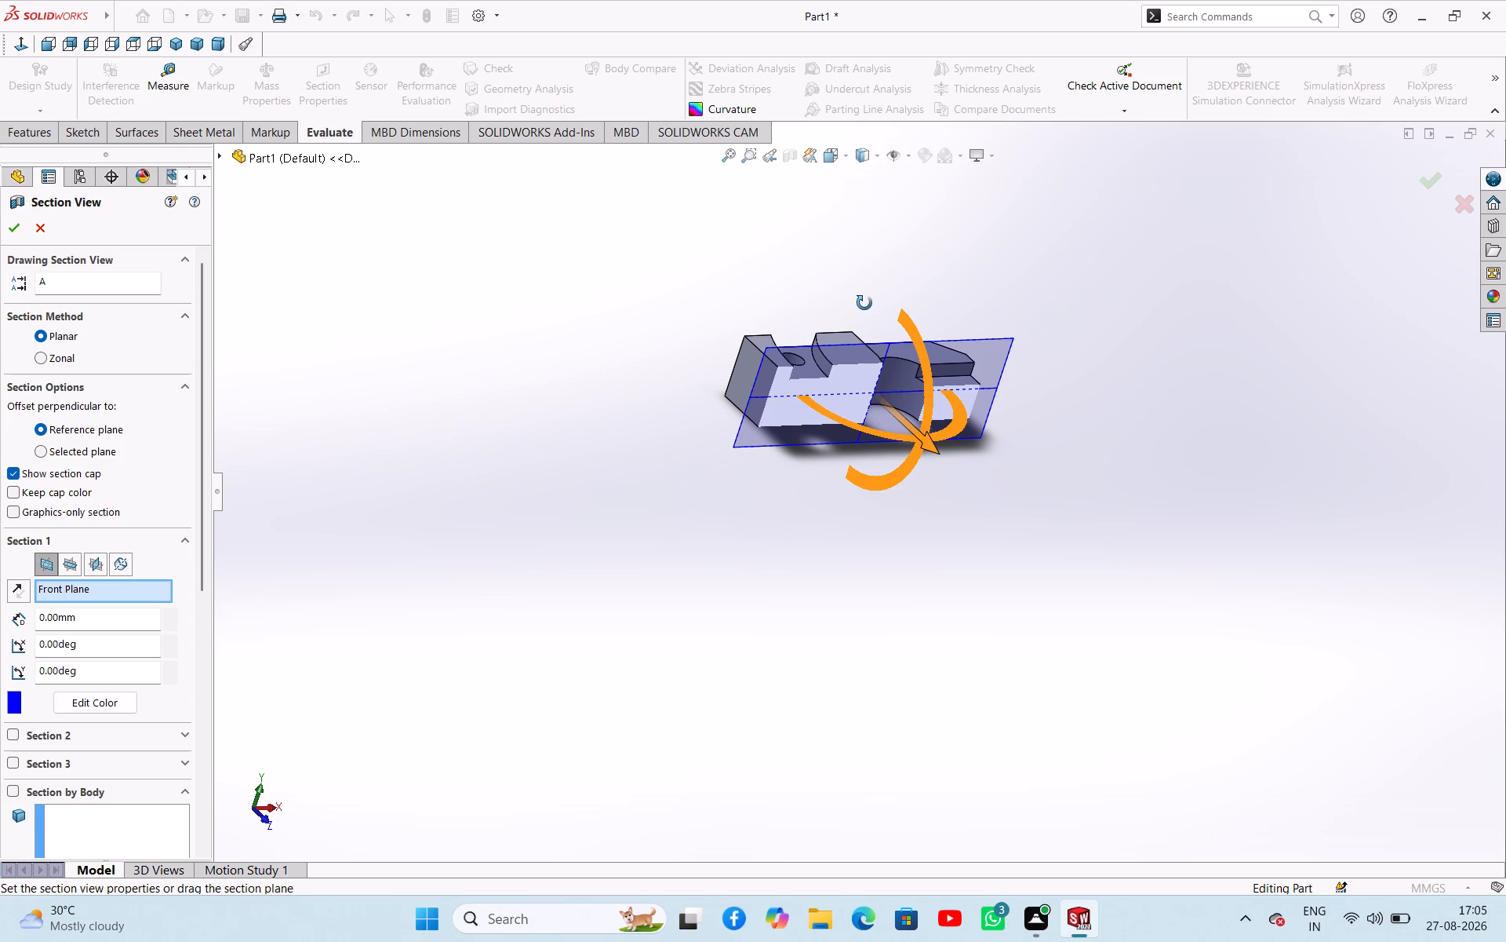
{"action": "middle_click_drag", "start_coordinate": [864, 303], "coordinate": [860, 312]}
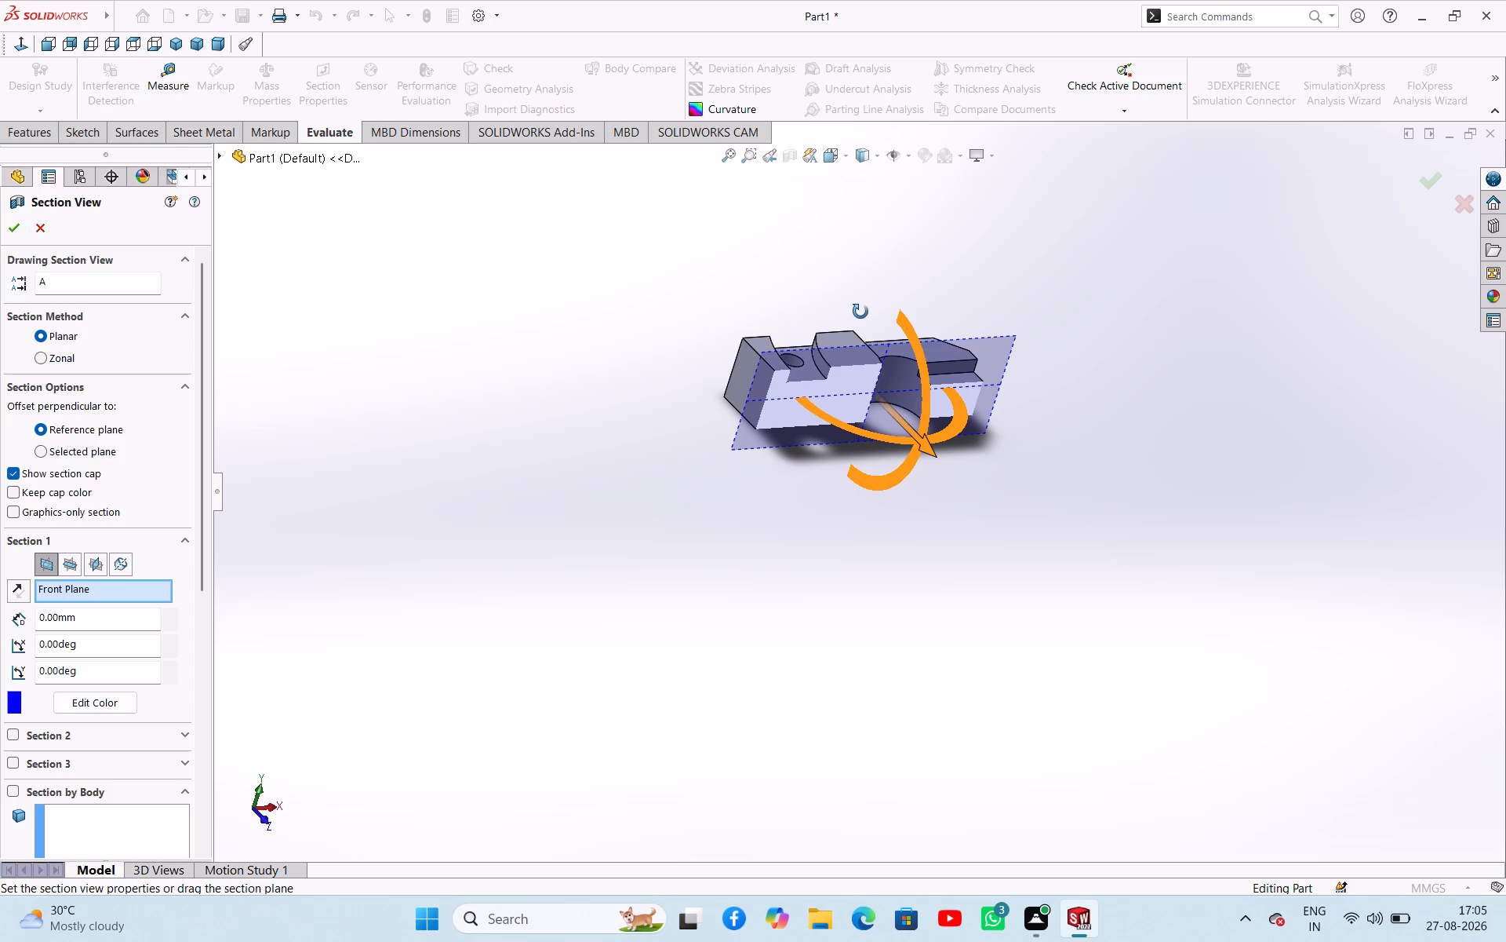
{"action": "middle_click_drag", "start_coordinate": [860, 312], "coordinate": [872, 298]}
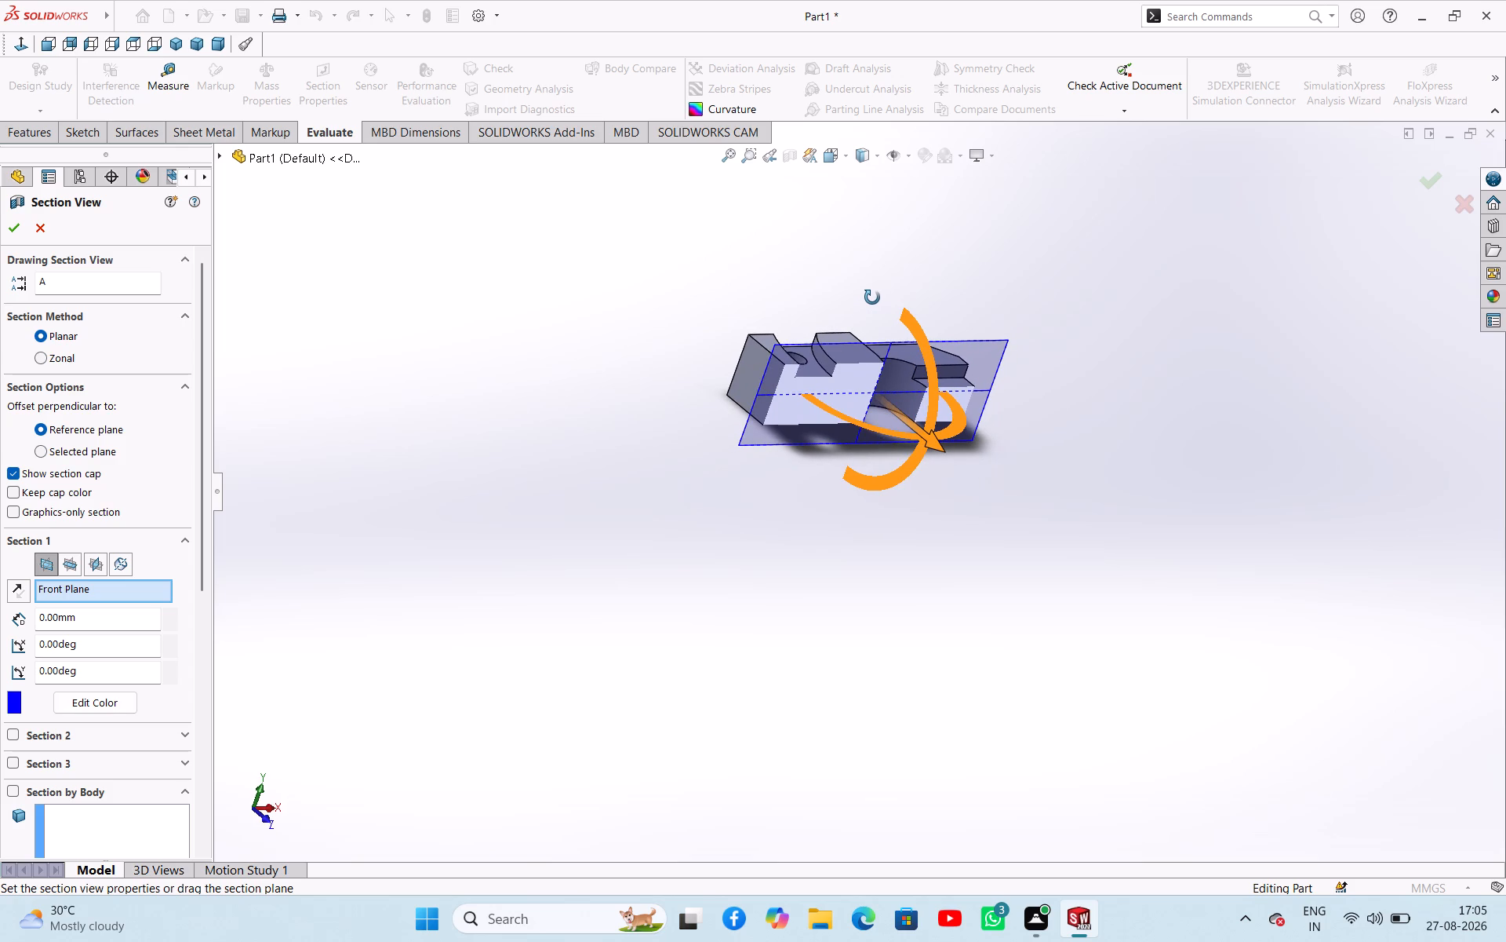
{"action": "middle_click_drag", "start_coordinate": [872, 298], "coordinate": [860, 310]}
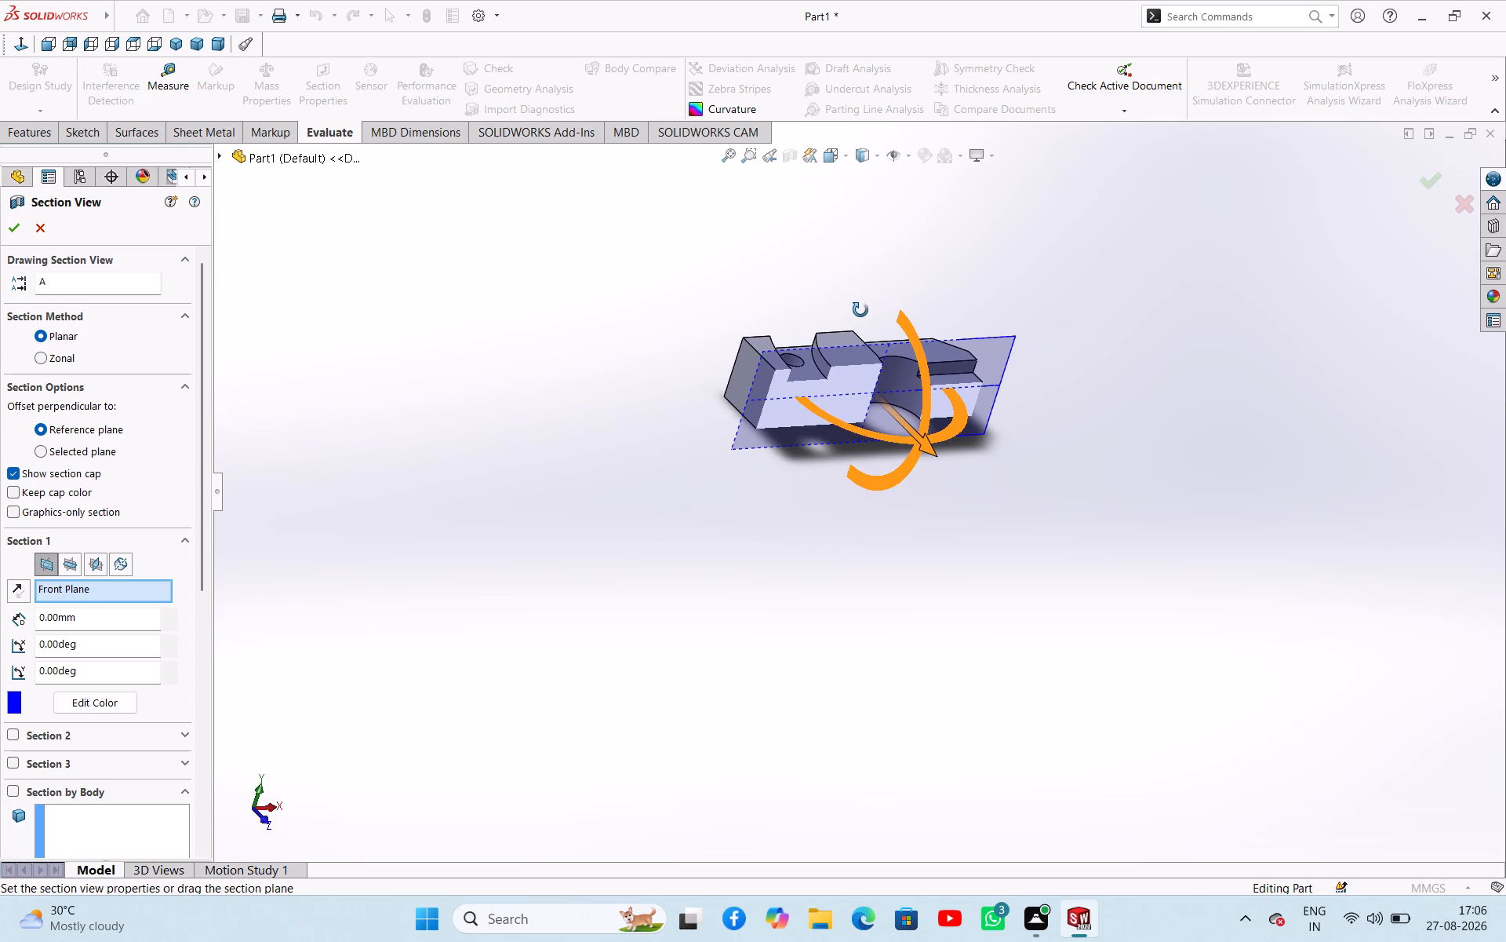
{"action": "middle_click_drag", "start_coordinate": [860, 310], "coordinate": [853, 310]}
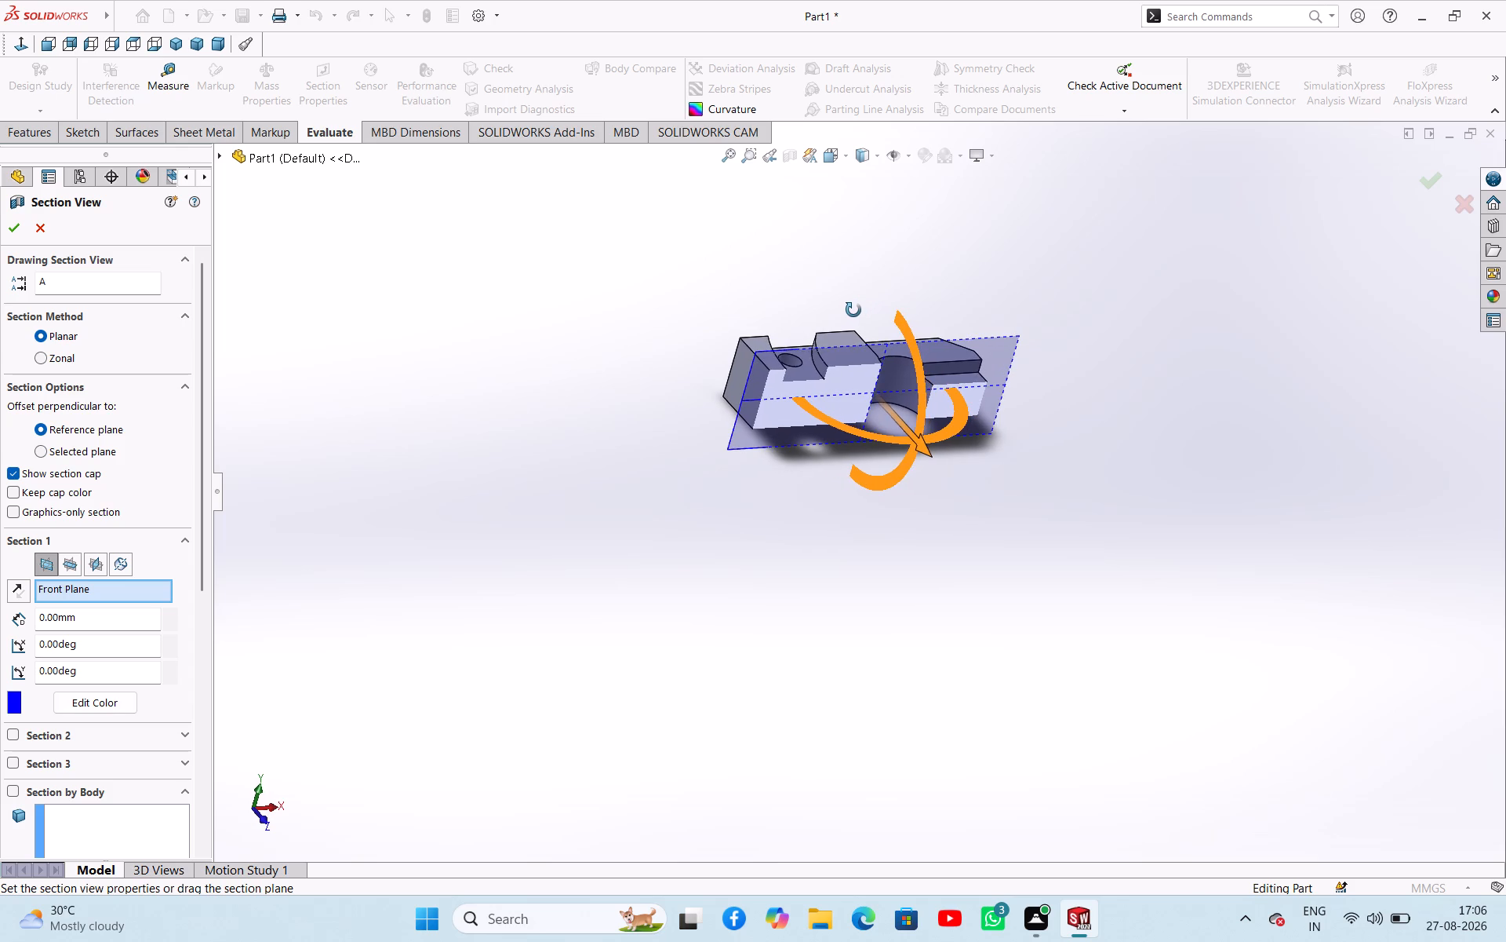
{"action": "middle_click_drag", "start_coordinate": [853, 310], "coordinate": [823, 316]}
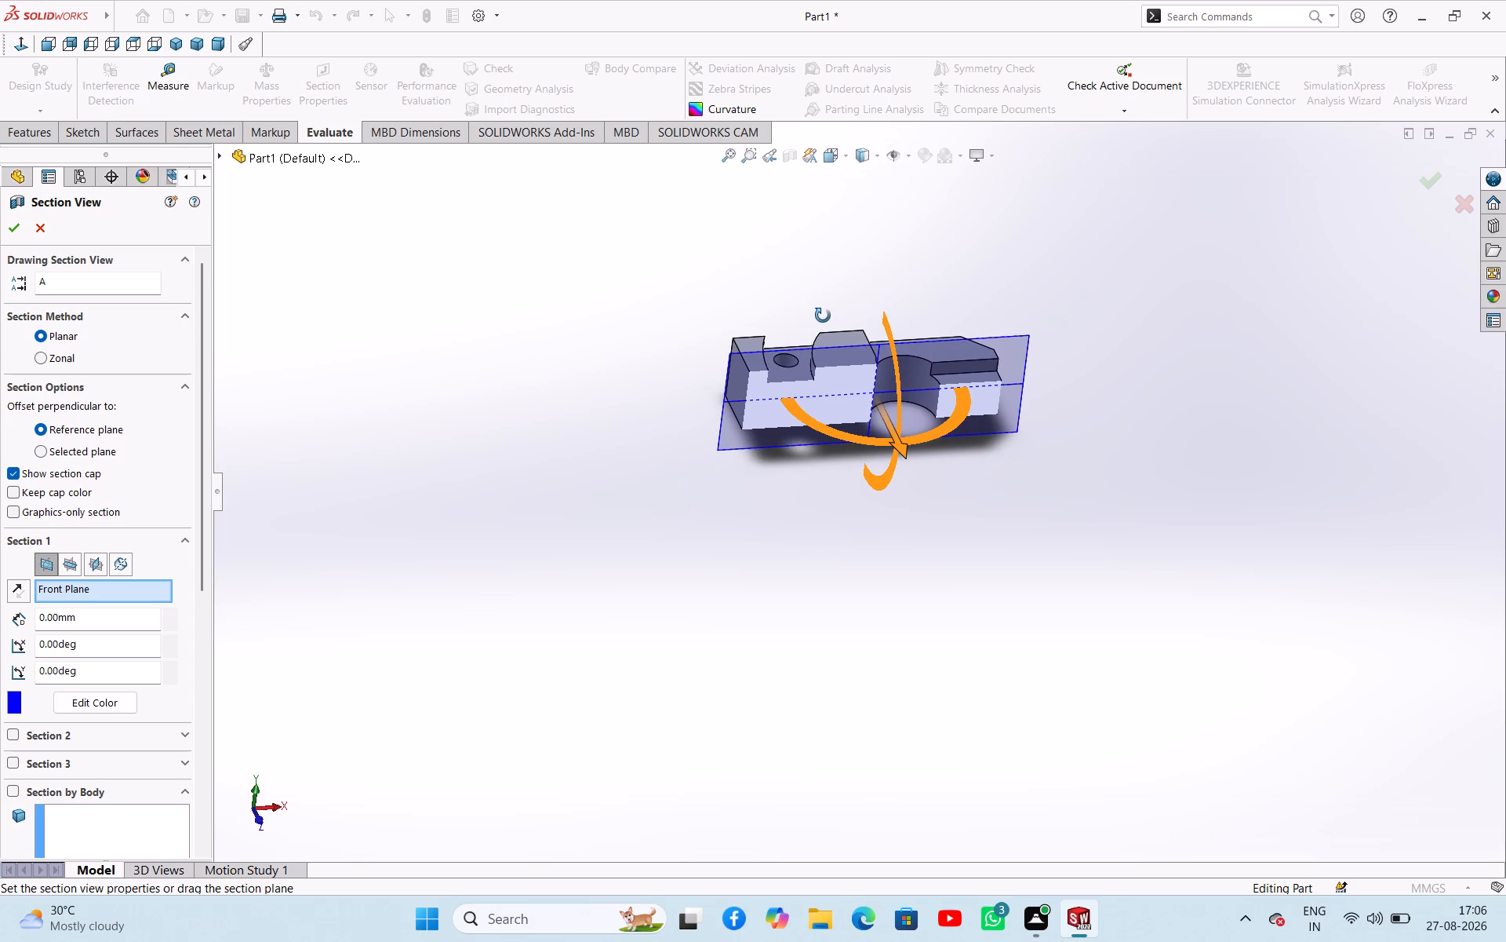
{"action": "middle_click_drag", "start_coordinate": [823, 316], "coordinate": [788, 321]}
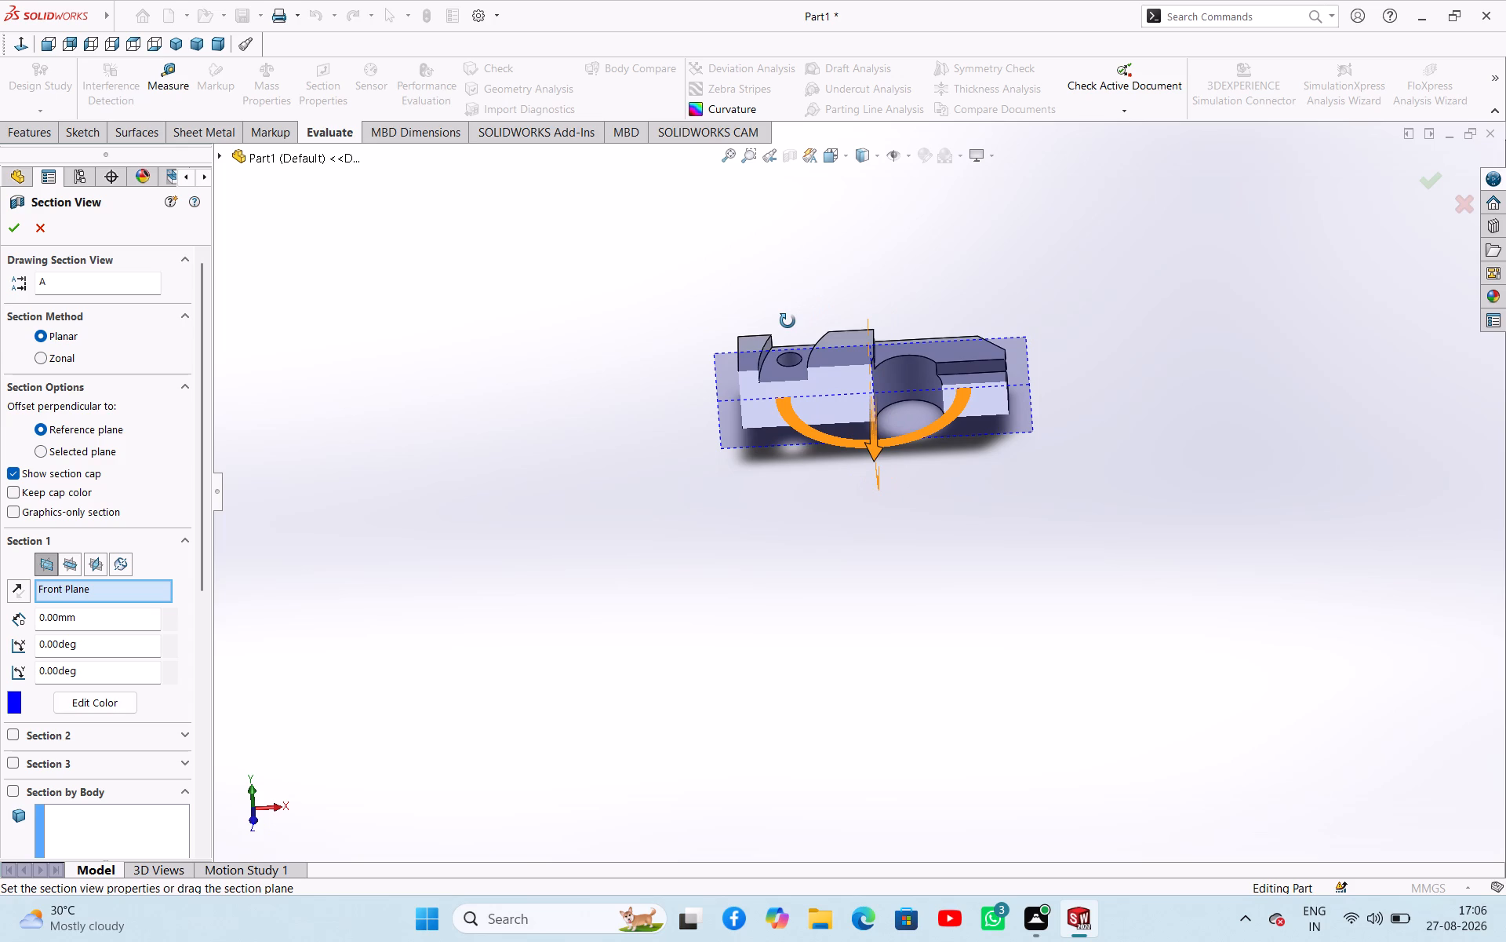
{"action": "middle_click_drag", "start_coordinate": [788, 321], "coordinate": [770, 334]}
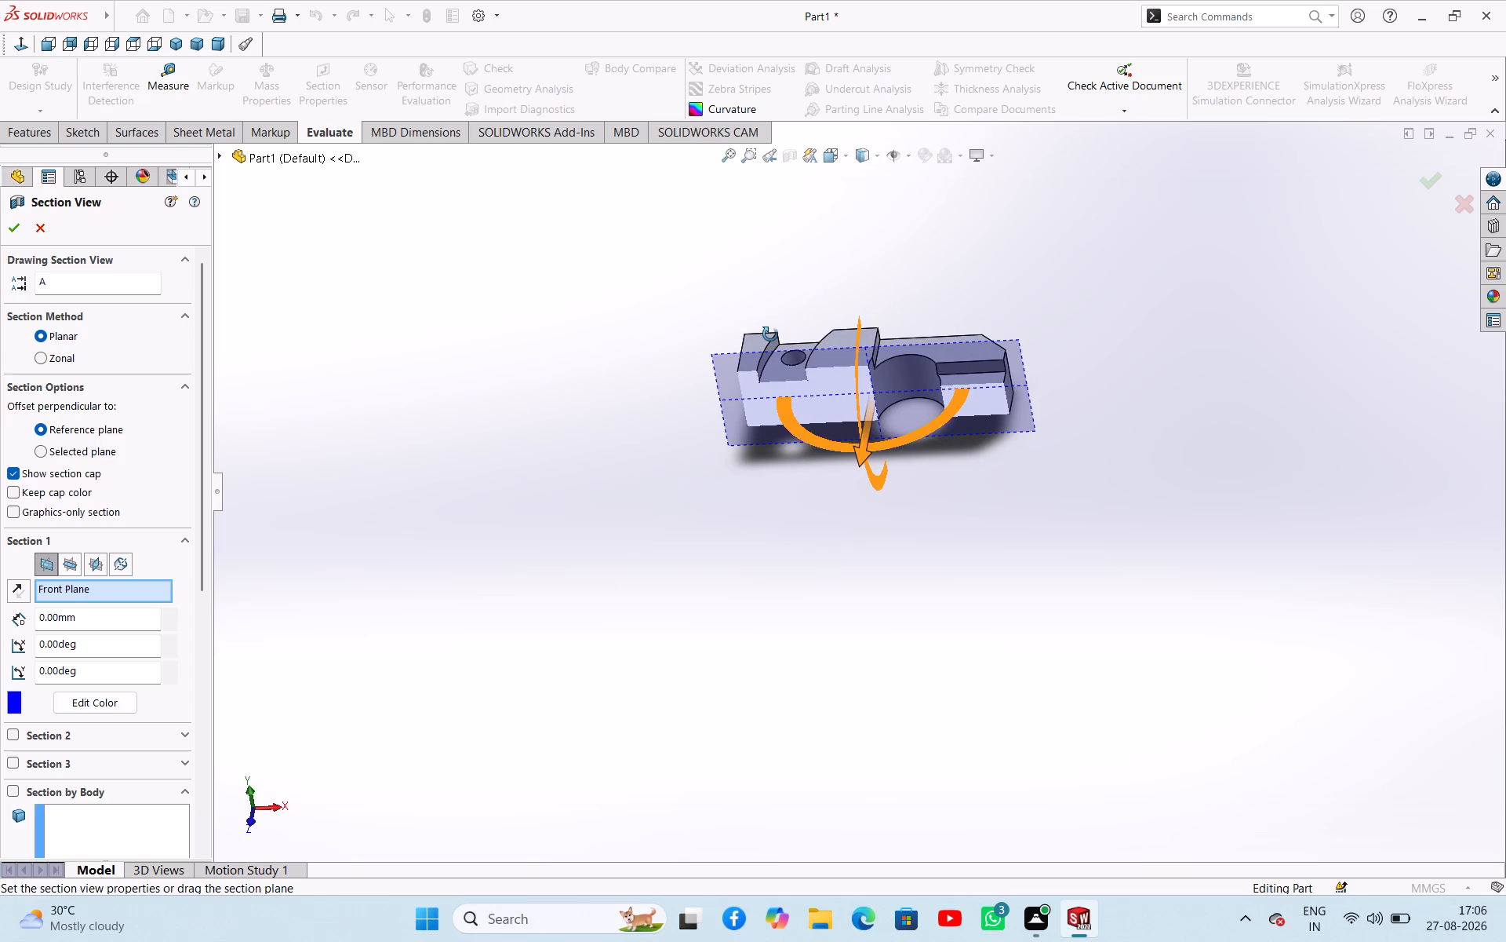
{"action": "middle_click_drag", "start_coordinate": [770, 334], "coordinate": [754, 409]}
{"action": "scroll", "coordinate": [754, 409], "scroll_direction": "up", "scroll_amount": 1}
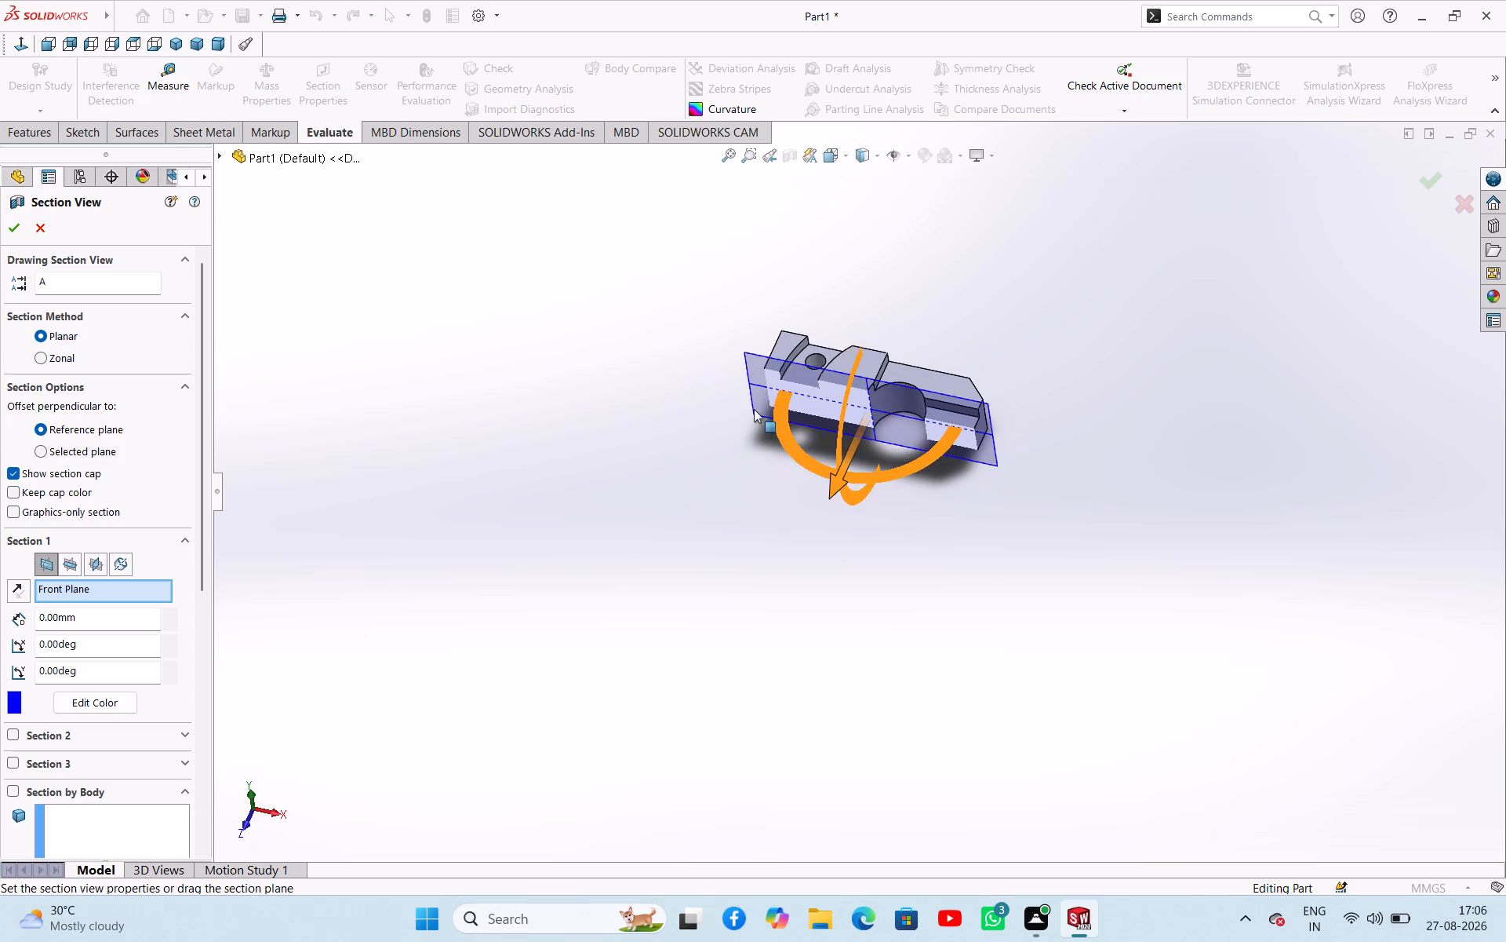
{"action": "scroll", "coordinate": [754, 409], "scroll_direction": "up", "scroll_amount": 1}
{"action": "scroll", "coordinate": [754, 409], "scroll_direction": "down", "scroll_amount": 2}
{"action": "scroll", "coordinate": [760, 410], "scroll_direction": "up", "scroll_amount": 4}
{"action": "scroll", "coordinate": [919, 506], "scroll_direction": "down", "scroll_amount": 4}
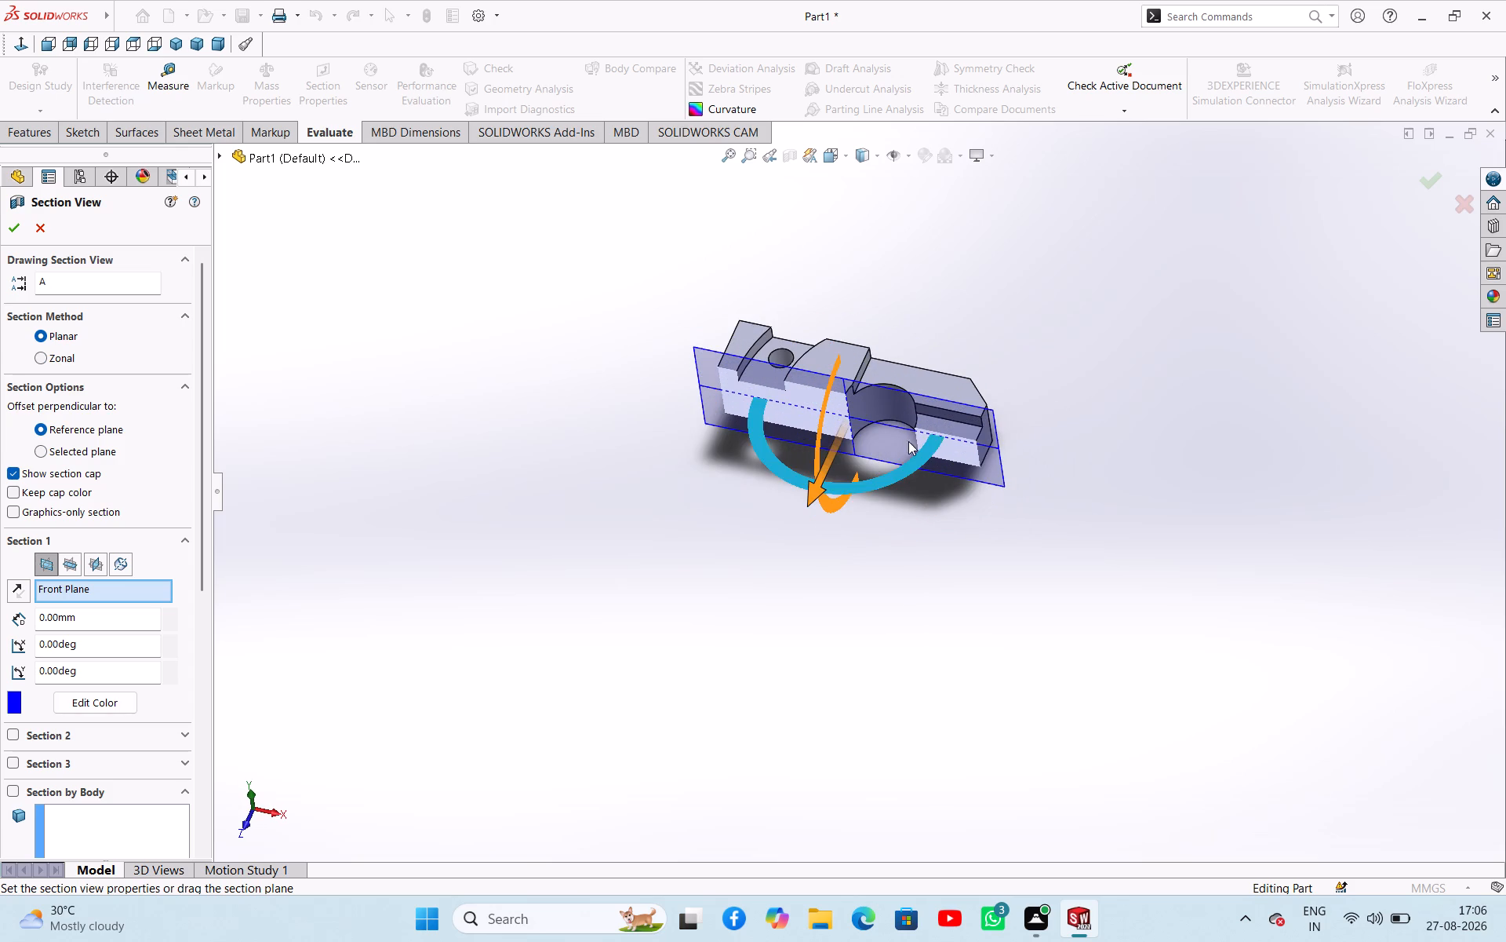
Switch the section to the Top Plane and move it through several heights up to 18 mm, finishing at a 7 mm offset.
{"action": "left_click", "coordinate": [71, 561]}
{"action": "middle_click_drag", "start_coordinate": [668, 508], "coordinate": [675, 376]}
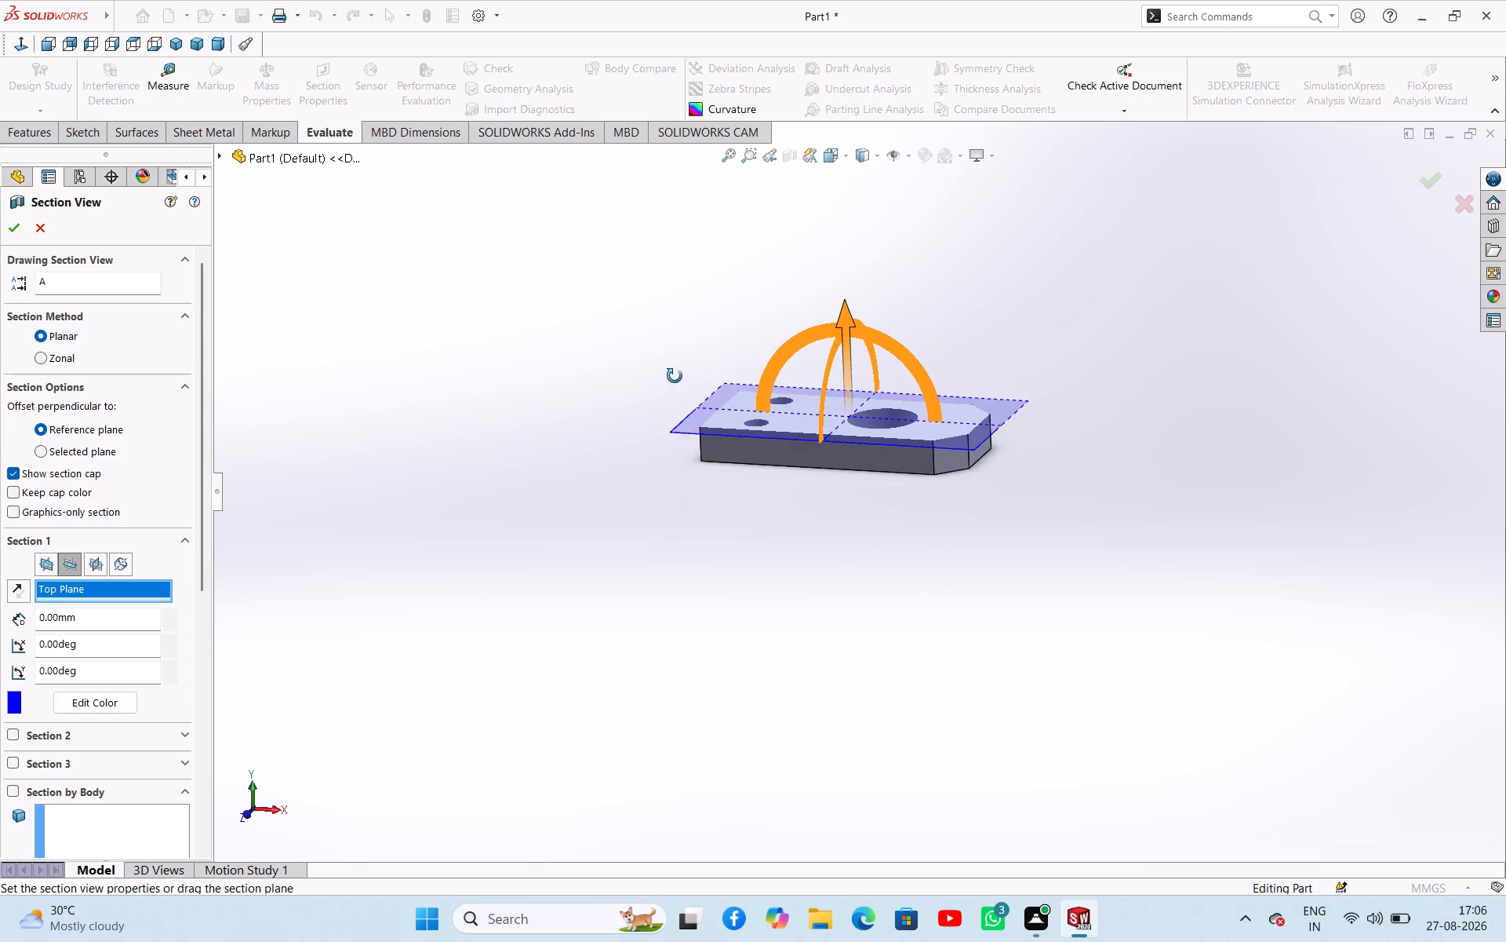
{"action": "middle_click_drag", "start_coordinate": [675, 376], "coordinate": [708, 375]}
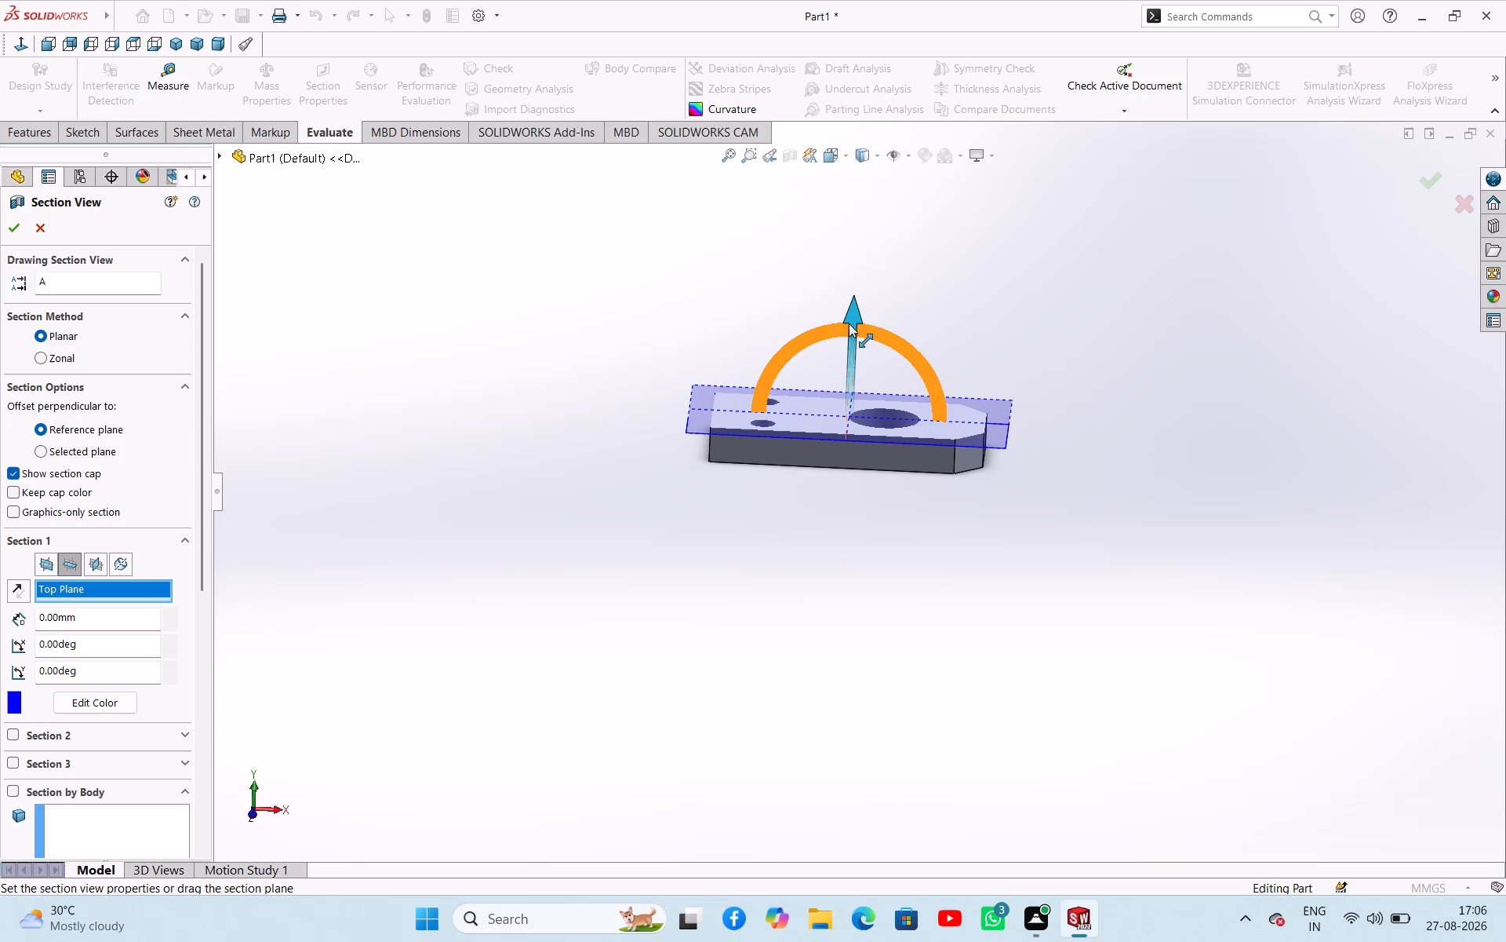
{"action": "left_click_drag", "start_coordinate": [849, 323], "coordinate": [860, 286]}
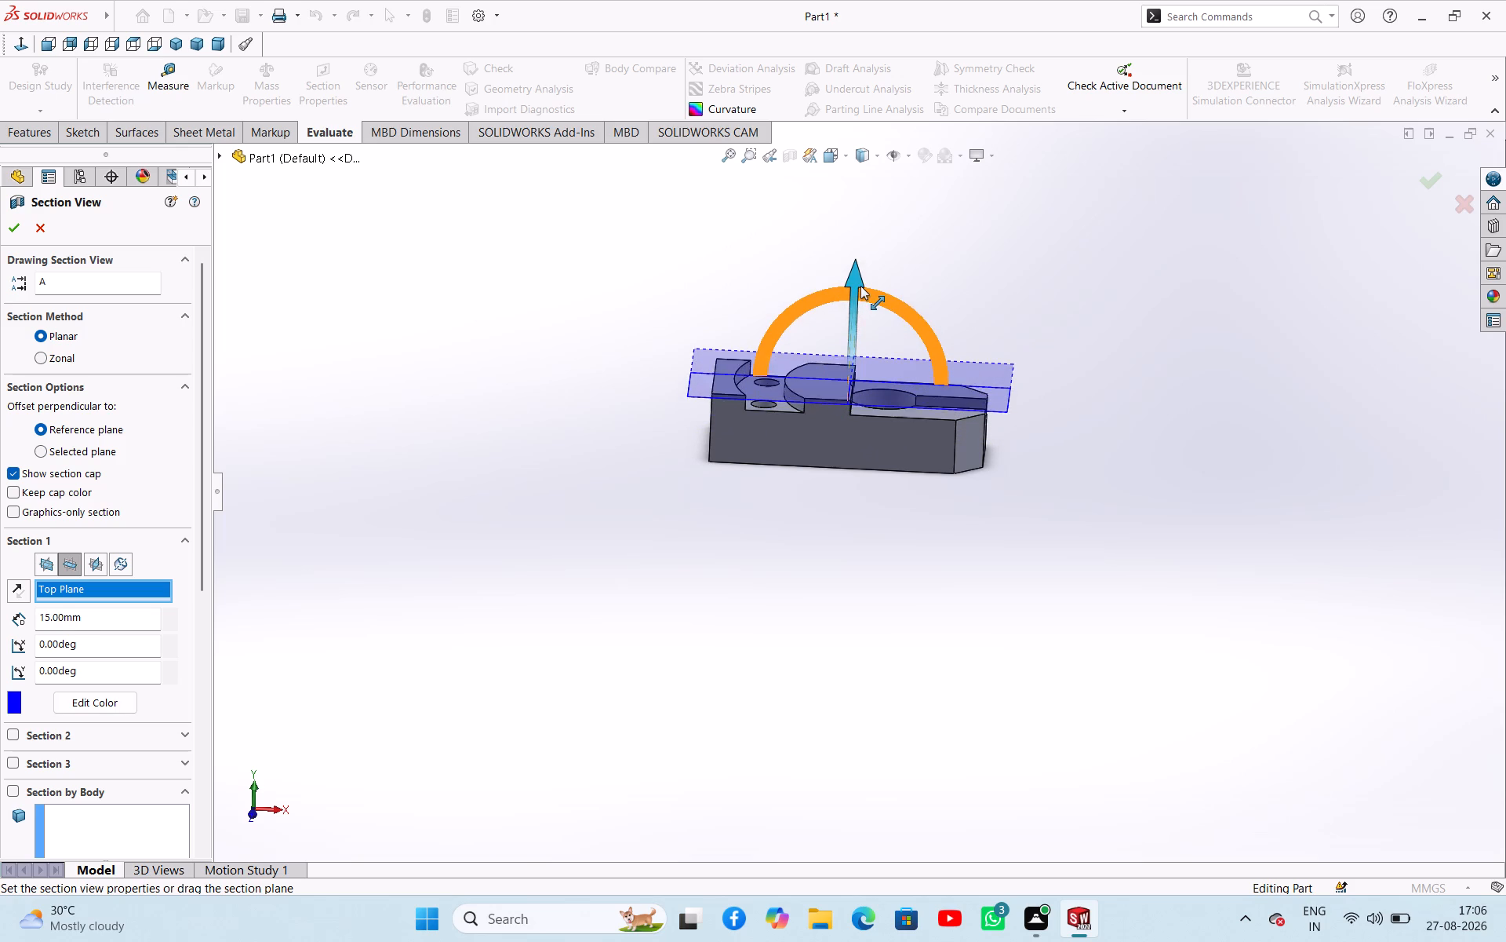
{"action": "left_click_drag", "start_coordinate": [860, 286], "coordinate": [886, 284]}
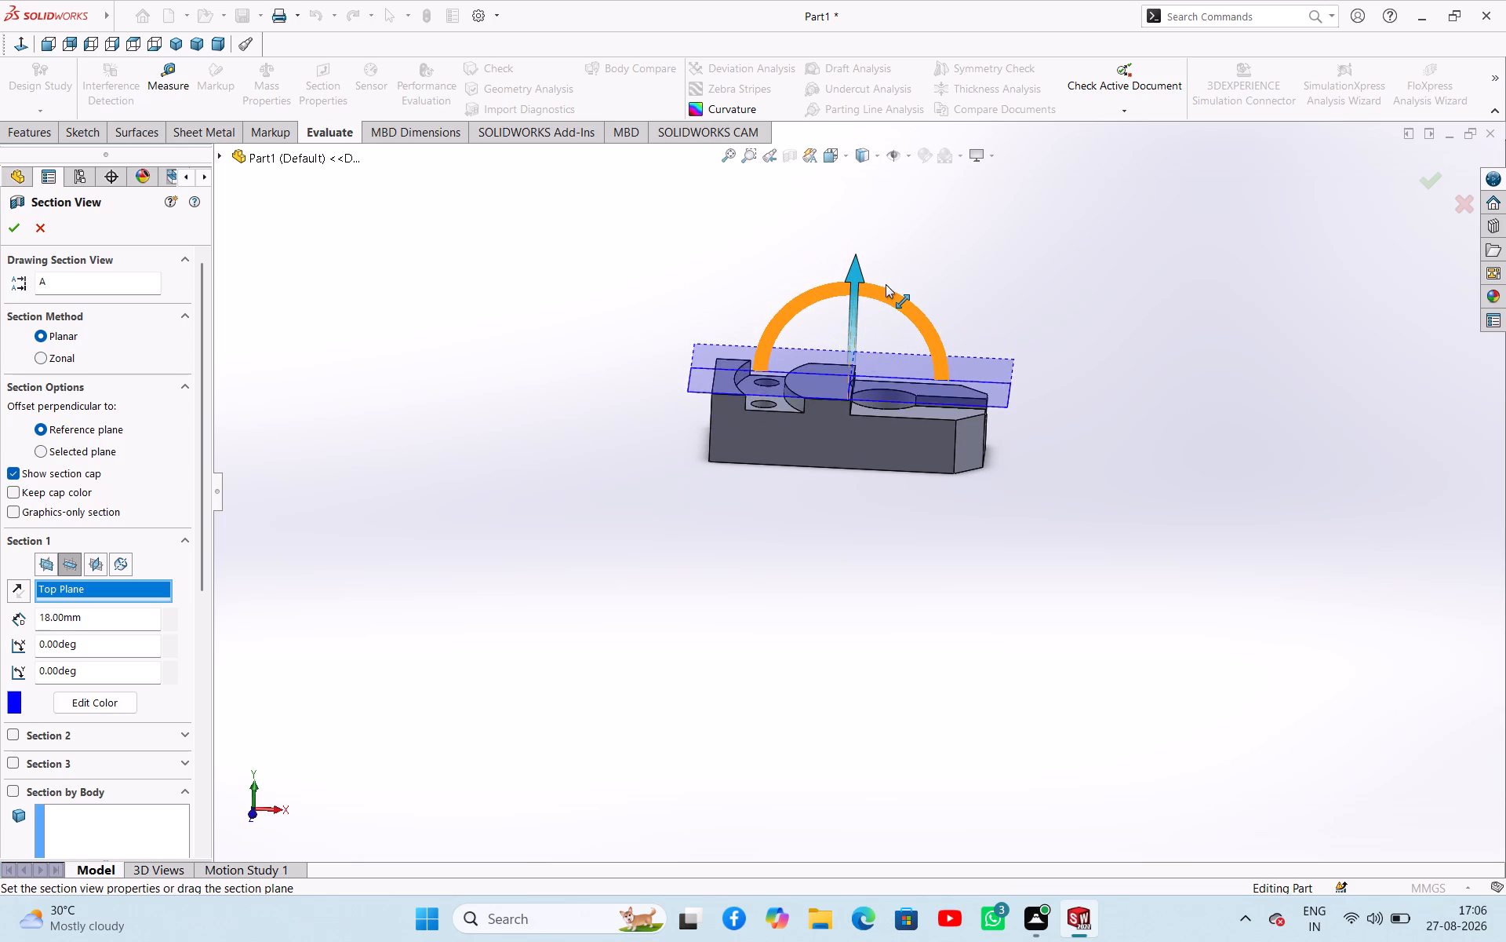
{"action": "left_click_drag", "start_coordinate": [886, 284], "coordinate": [884, 298]}
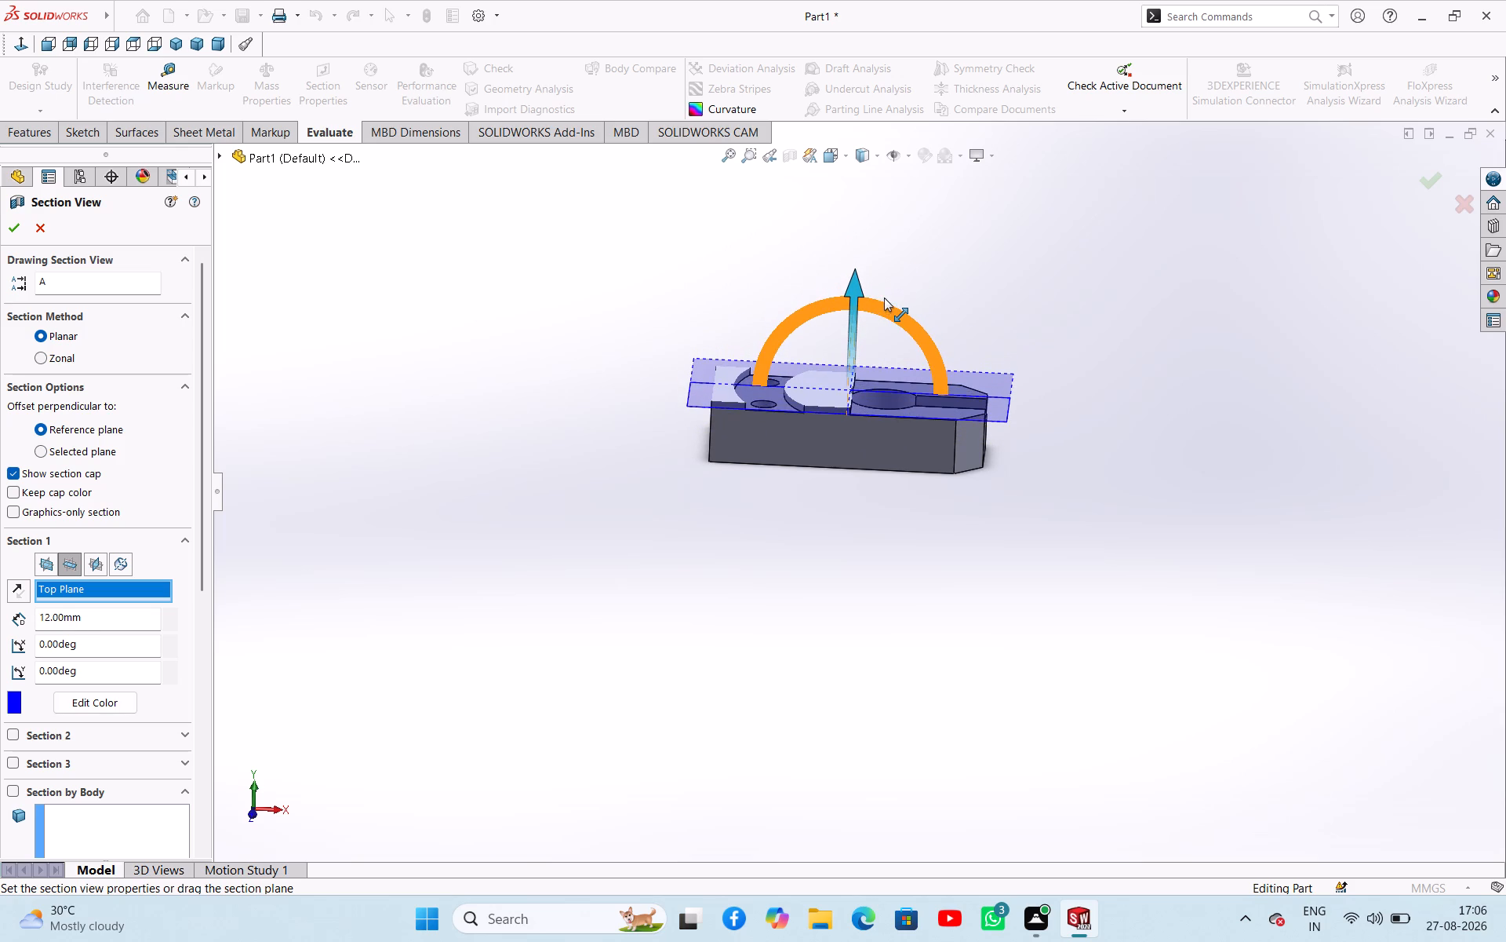
{"action": "left_click_drag", "start_coordinate": [884, 298], "coordinate": [882, 305]}
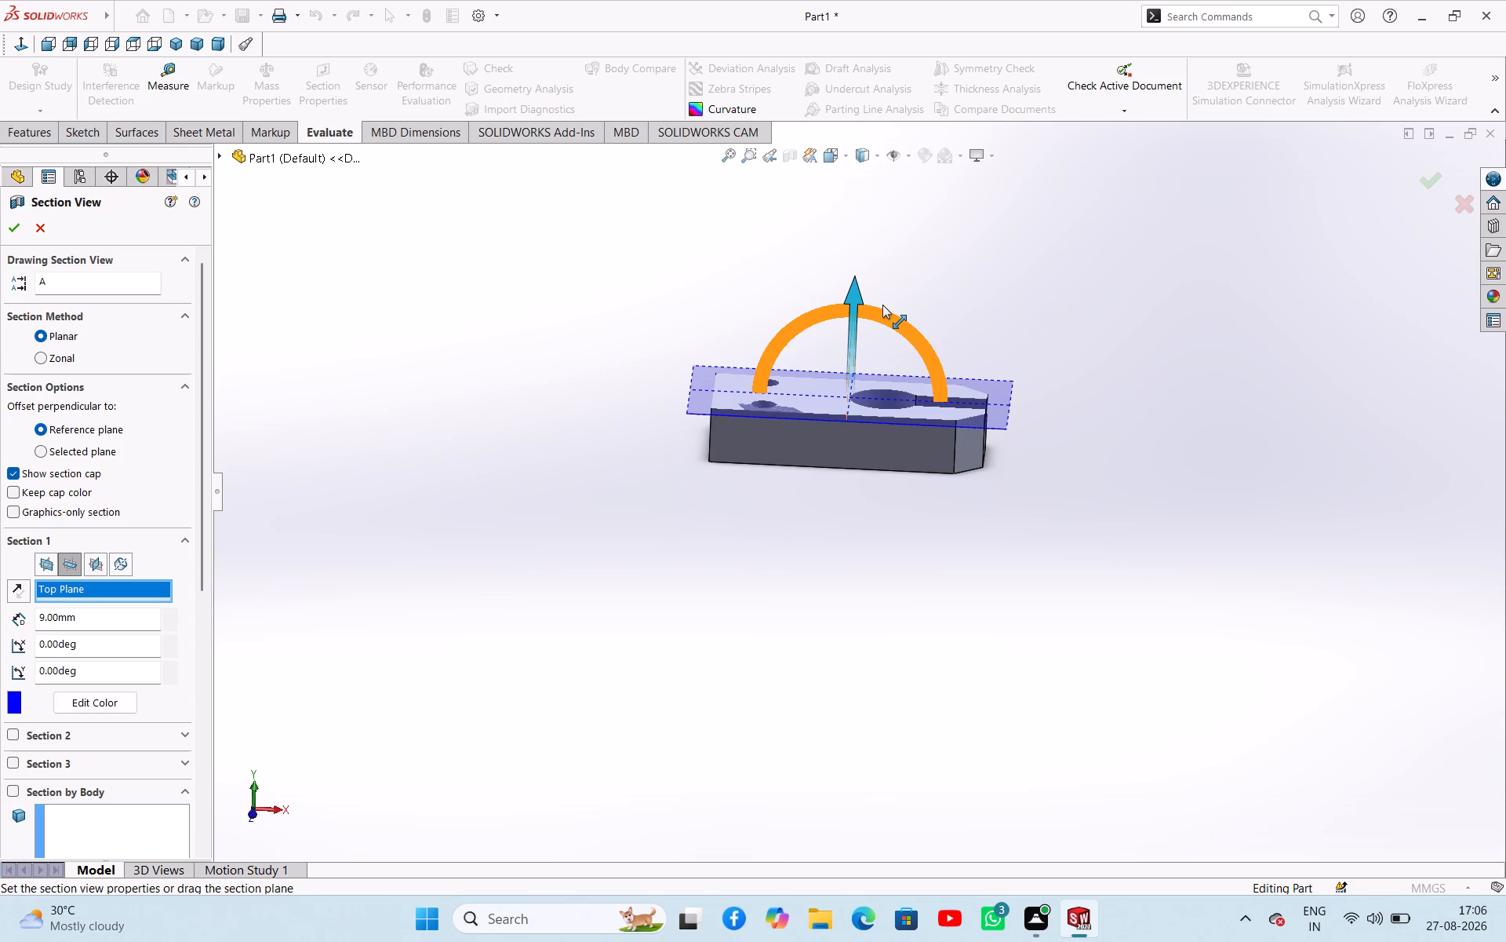
{"action": "left_click_drag", "start_coordinate": [882, 305], "coordinate": [882, 307]}
Examine the horizontally cut block from its end, underside and close up, lowering the section plane to about 1 mm.
{"action": "middle_click_drag", "start_coordinate": [764, 462], "coordinate": [727, 462]}
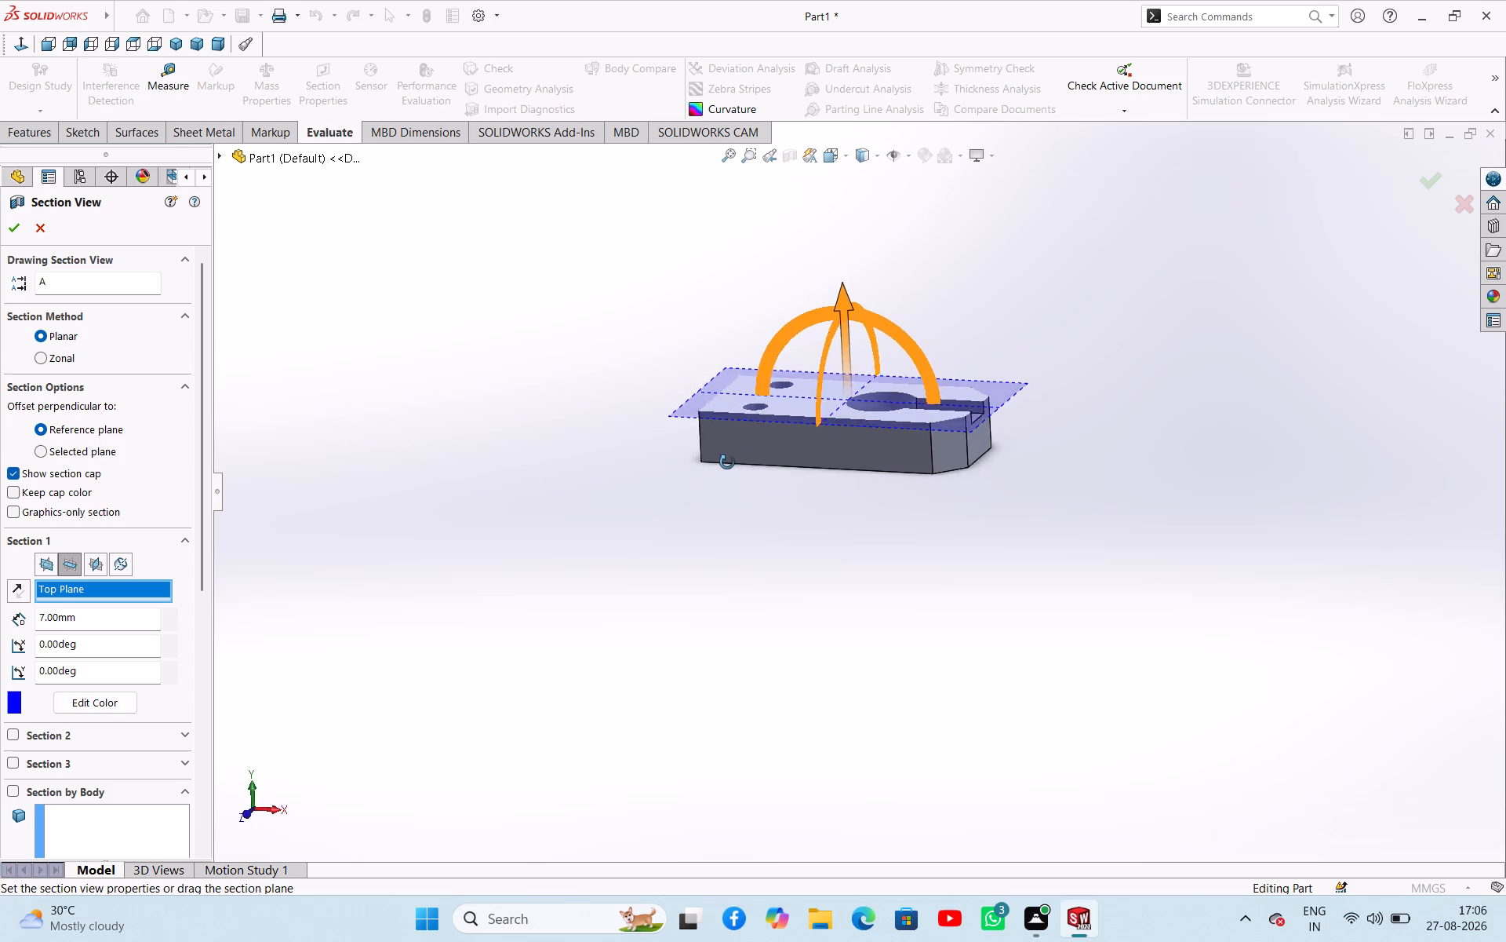
{"action": "middle_click_drag", "start_coordinate": [727, 462], "coordinate": [572, 361]}
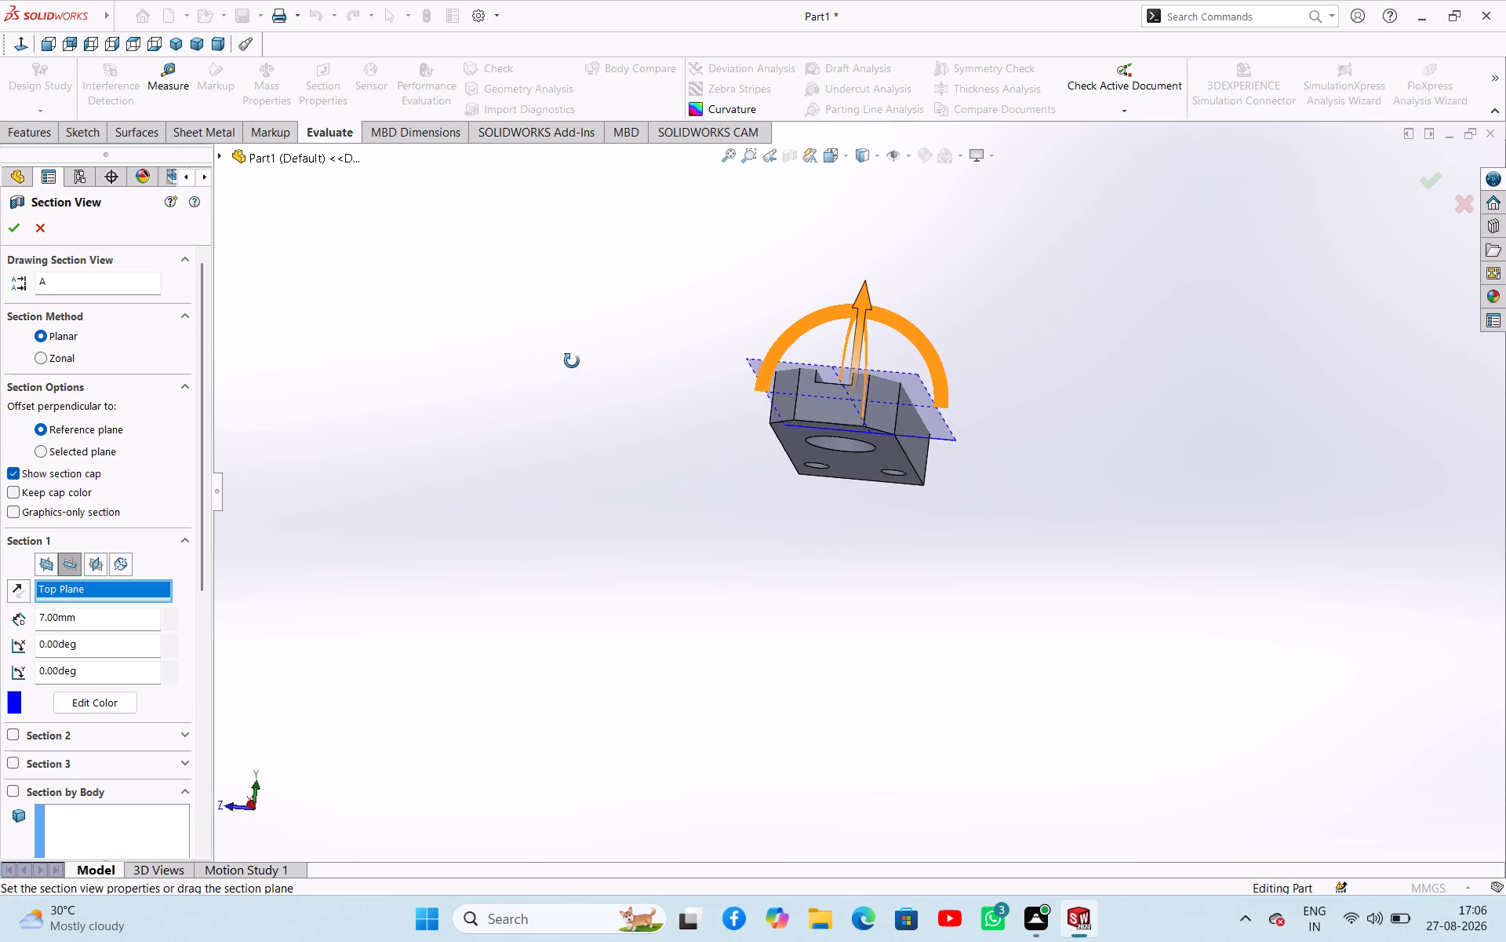
{"action": "middle_click_drag", "start_coordinate": [572, 361], "coordinate": [664, 477]}
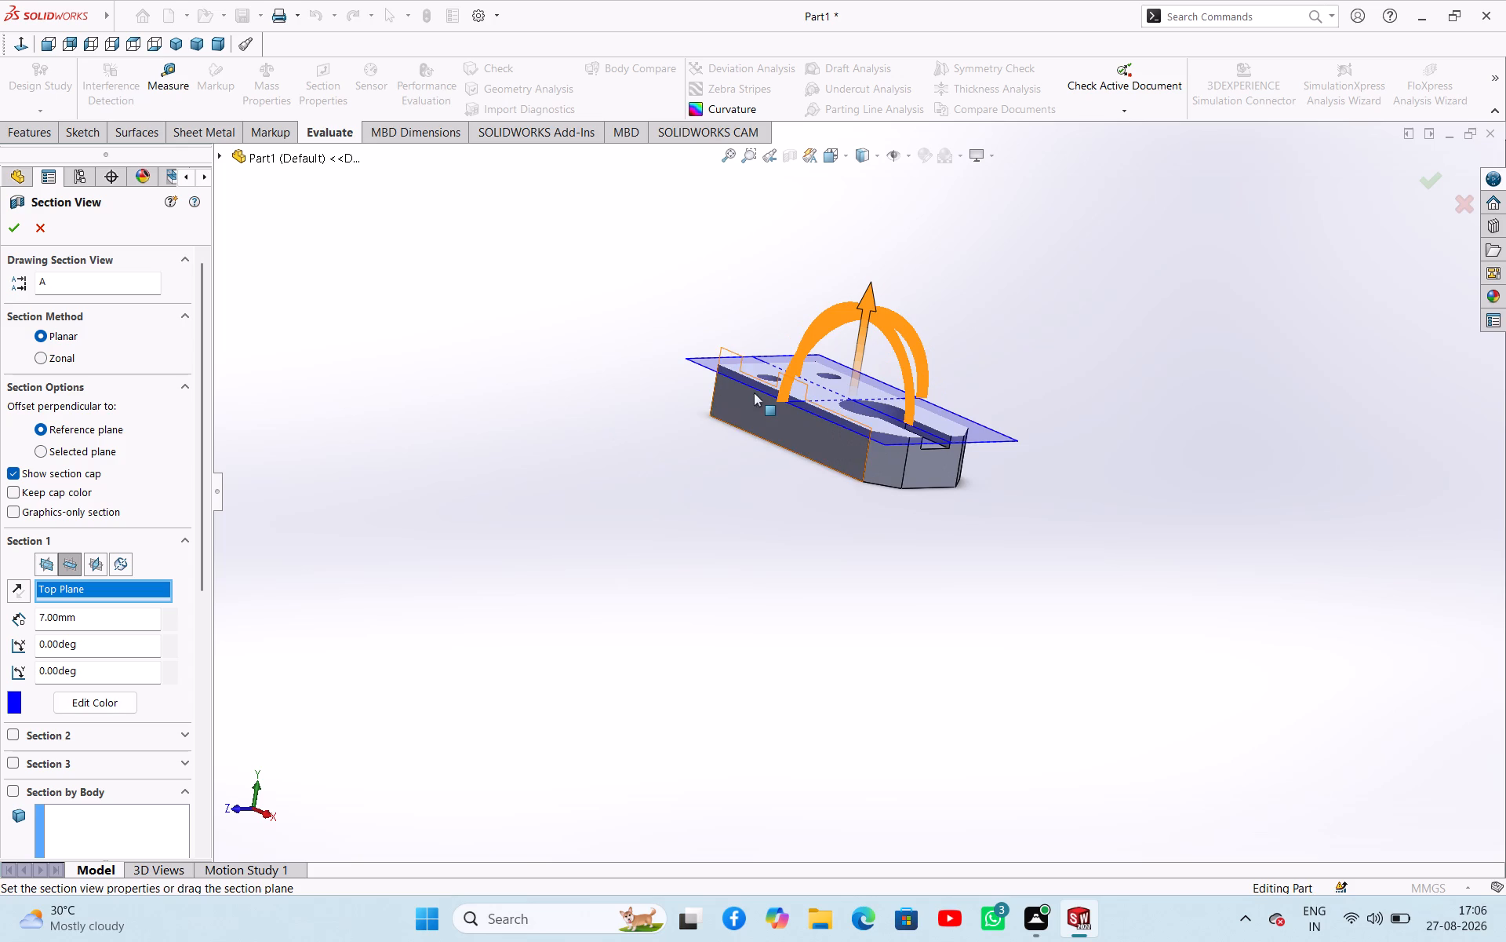
{"action": "scroll", "coordinate": [819, 336], "scroll_direction": "down", "scroll_amount": 3}
{"action": "scroll", "coordinate": [903, 400], "scroll_direction": "down", "scroll_amount": 6}
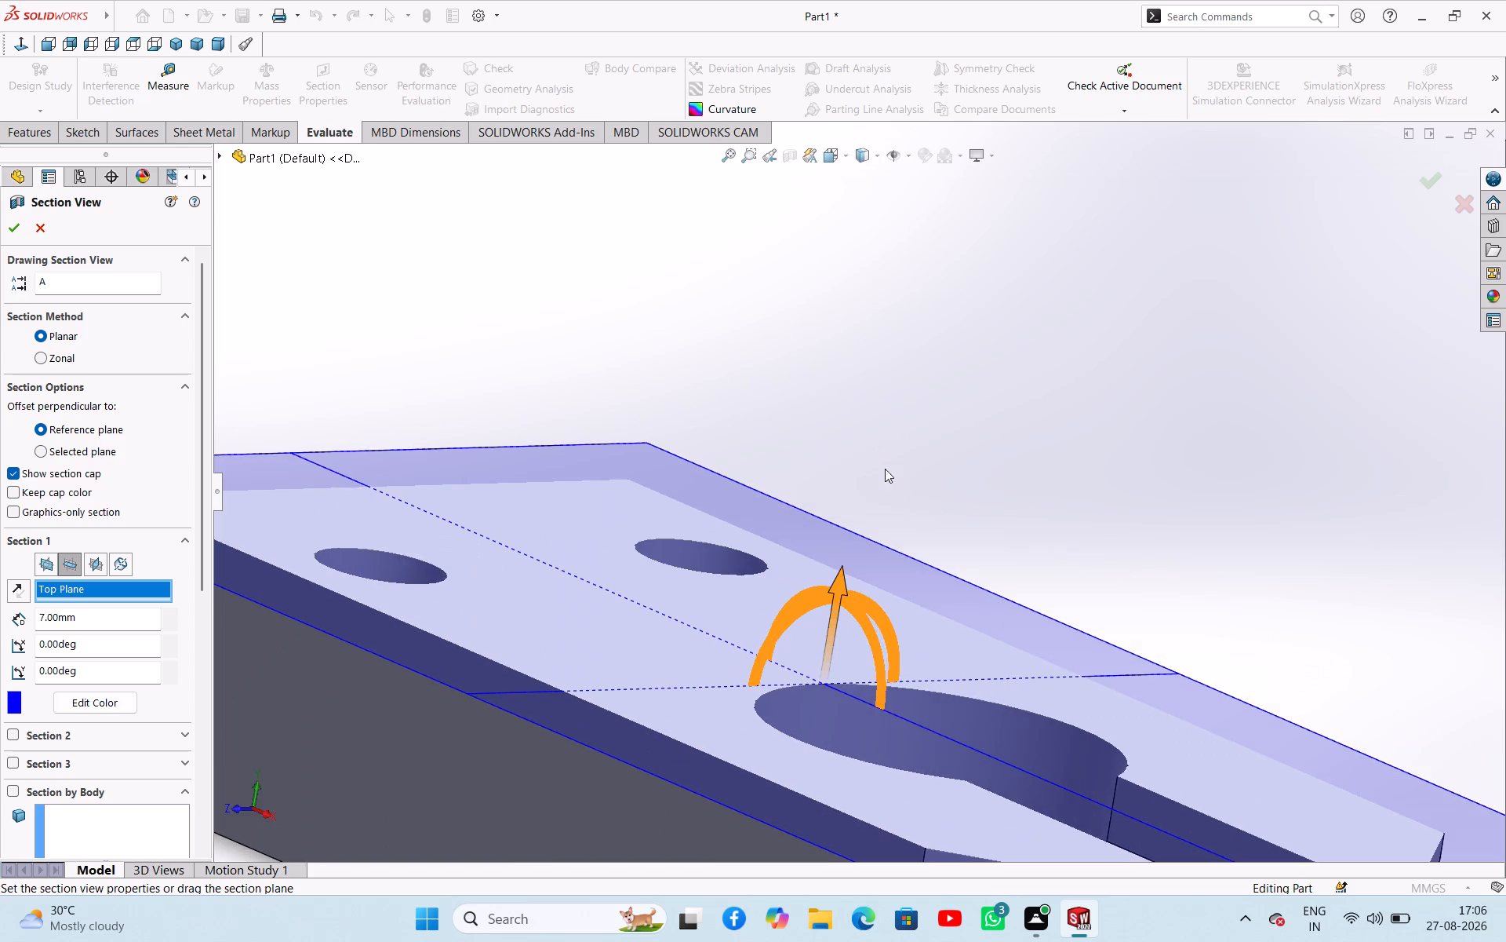
{"action": "scroll", "coordinate": [864, 518], "scroll_direction": "up", "scroll_amount": 3}
{"action": "left_click_drag", "start_coordinate": [859, 497], "coordinate": [855, 509]}
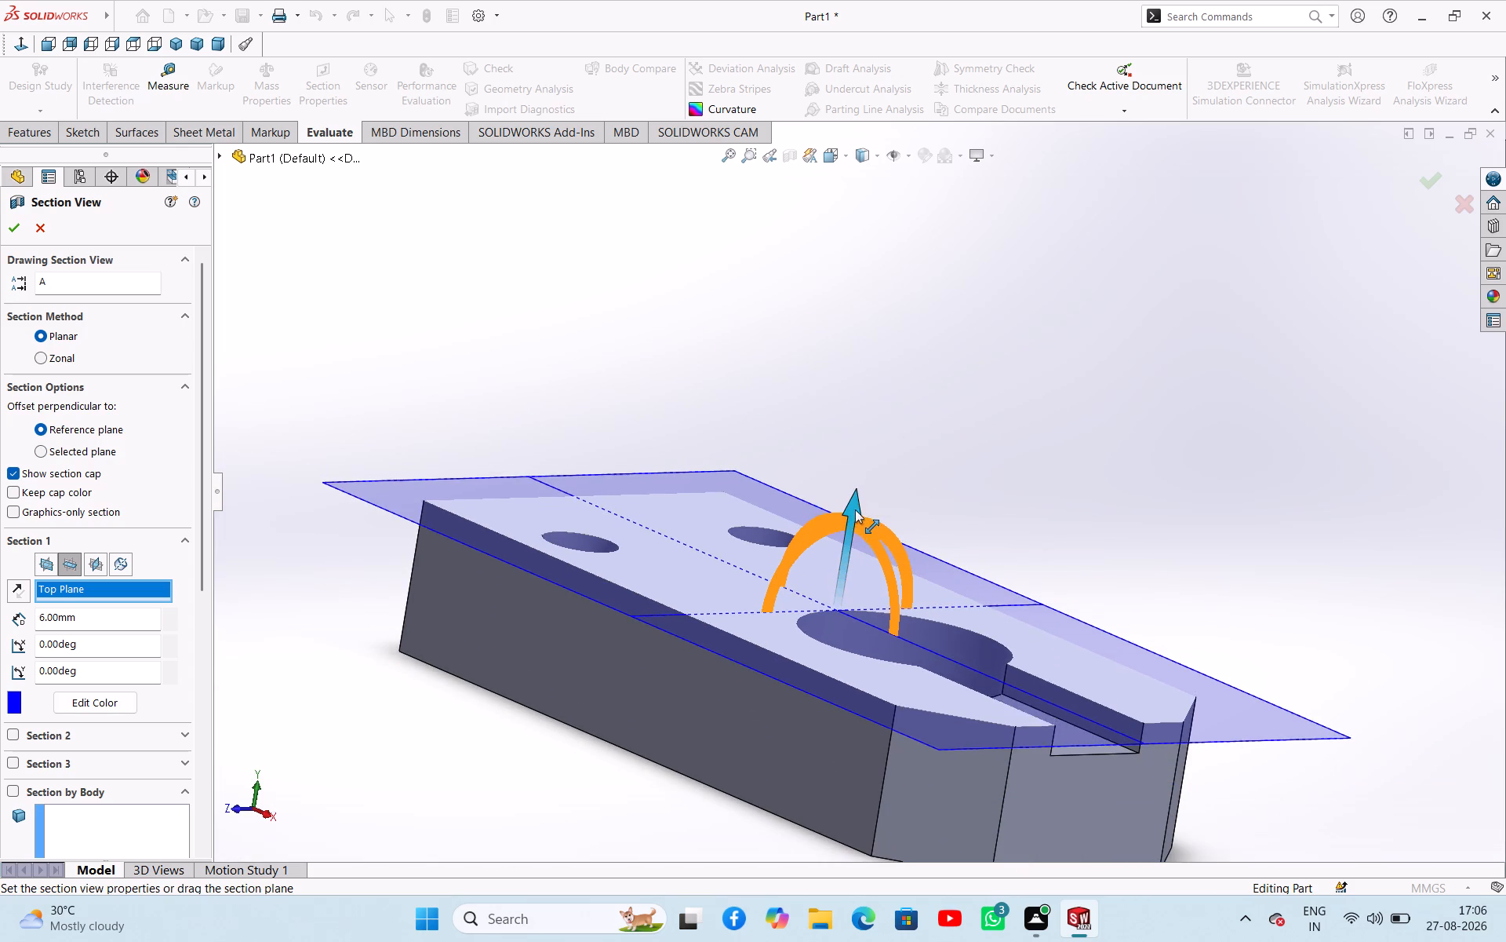
{"action": "left_click_drag", "start_coordinate": [855, 509], "coordinate": [853, 548]}
Tilt the section plane through steep angles to about 285° to view the step and large hole, and discard the section view.
{"action": "left_click_drag", "start_coordinate": [875, 589], "coordinate": [875, 568]}
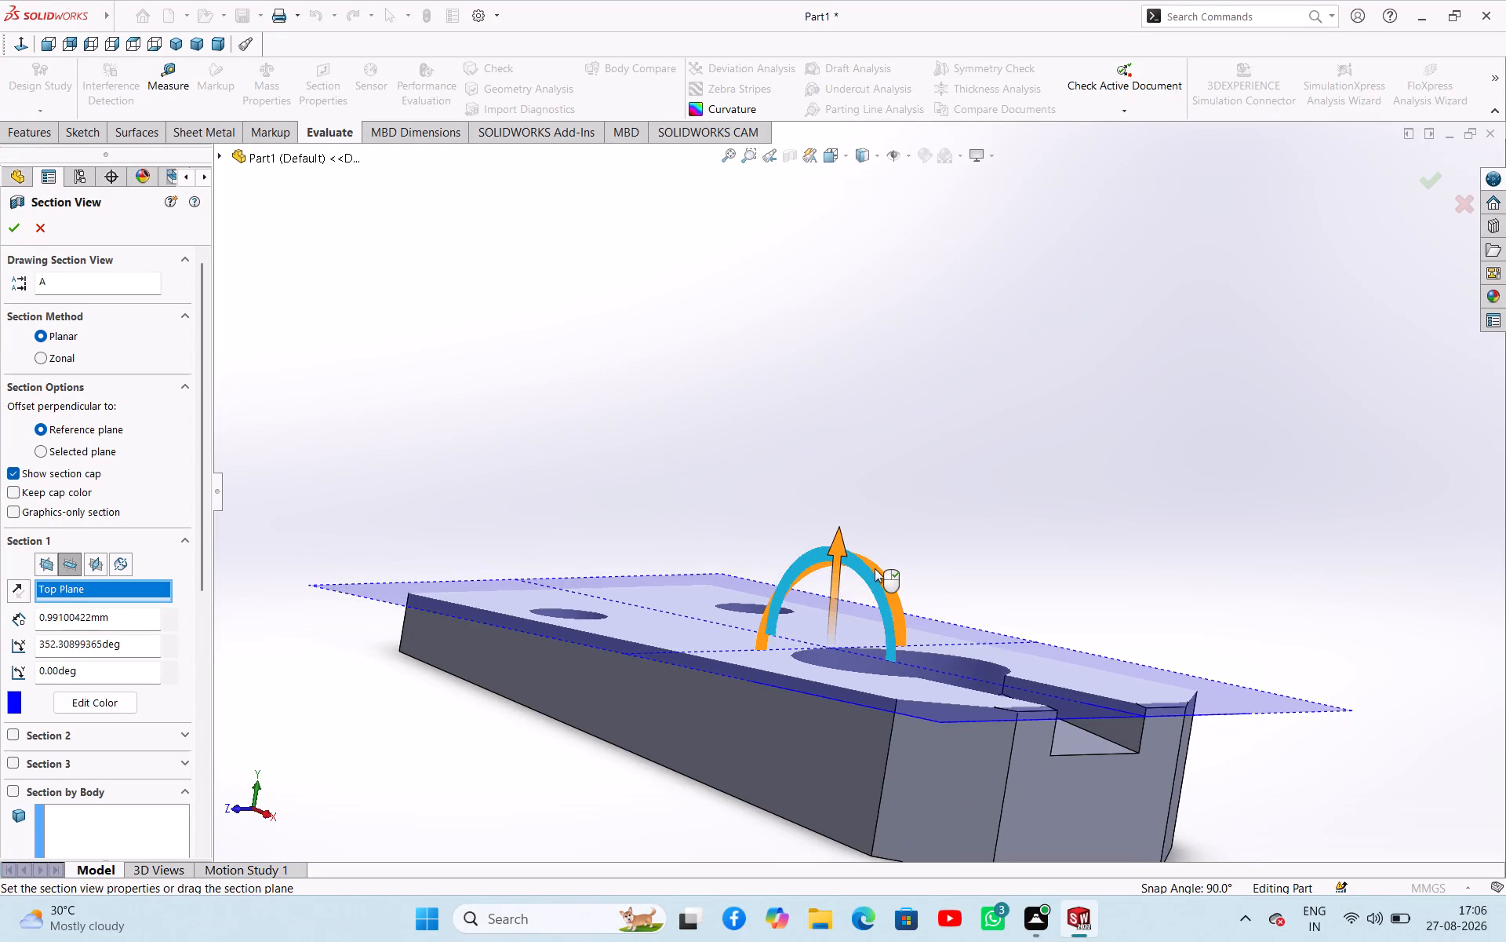
{"action": "left_click_drag", "start_coordinate": [875, 568], "coordinate": [880, 504]}
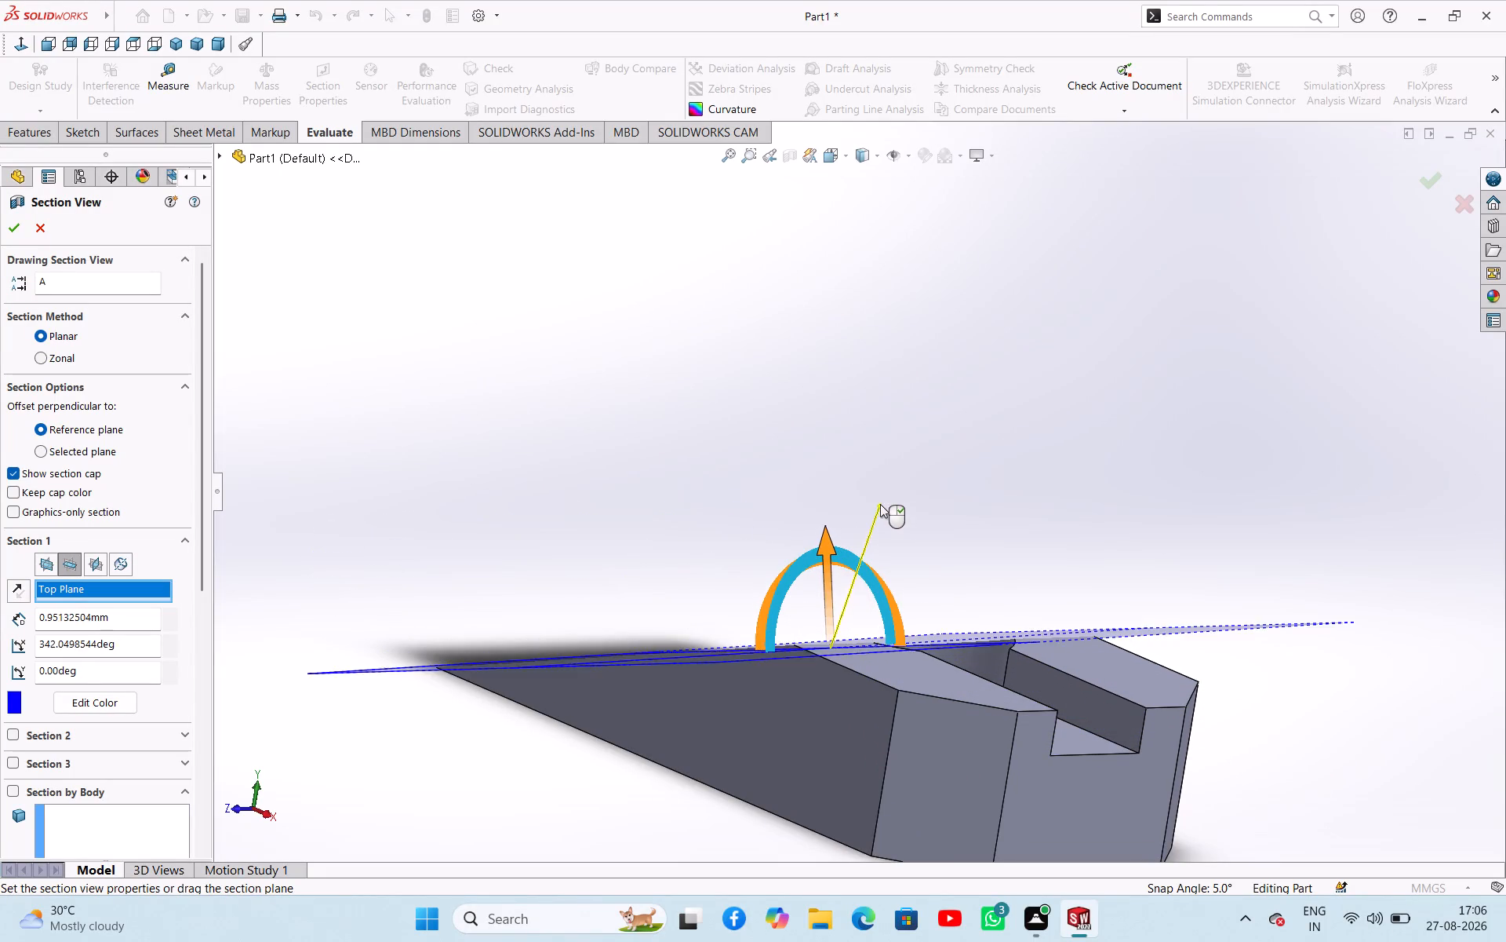
{"action": "left_click_drag", "start_coordinate": [880, 504], "coordinate": [664, 572]}
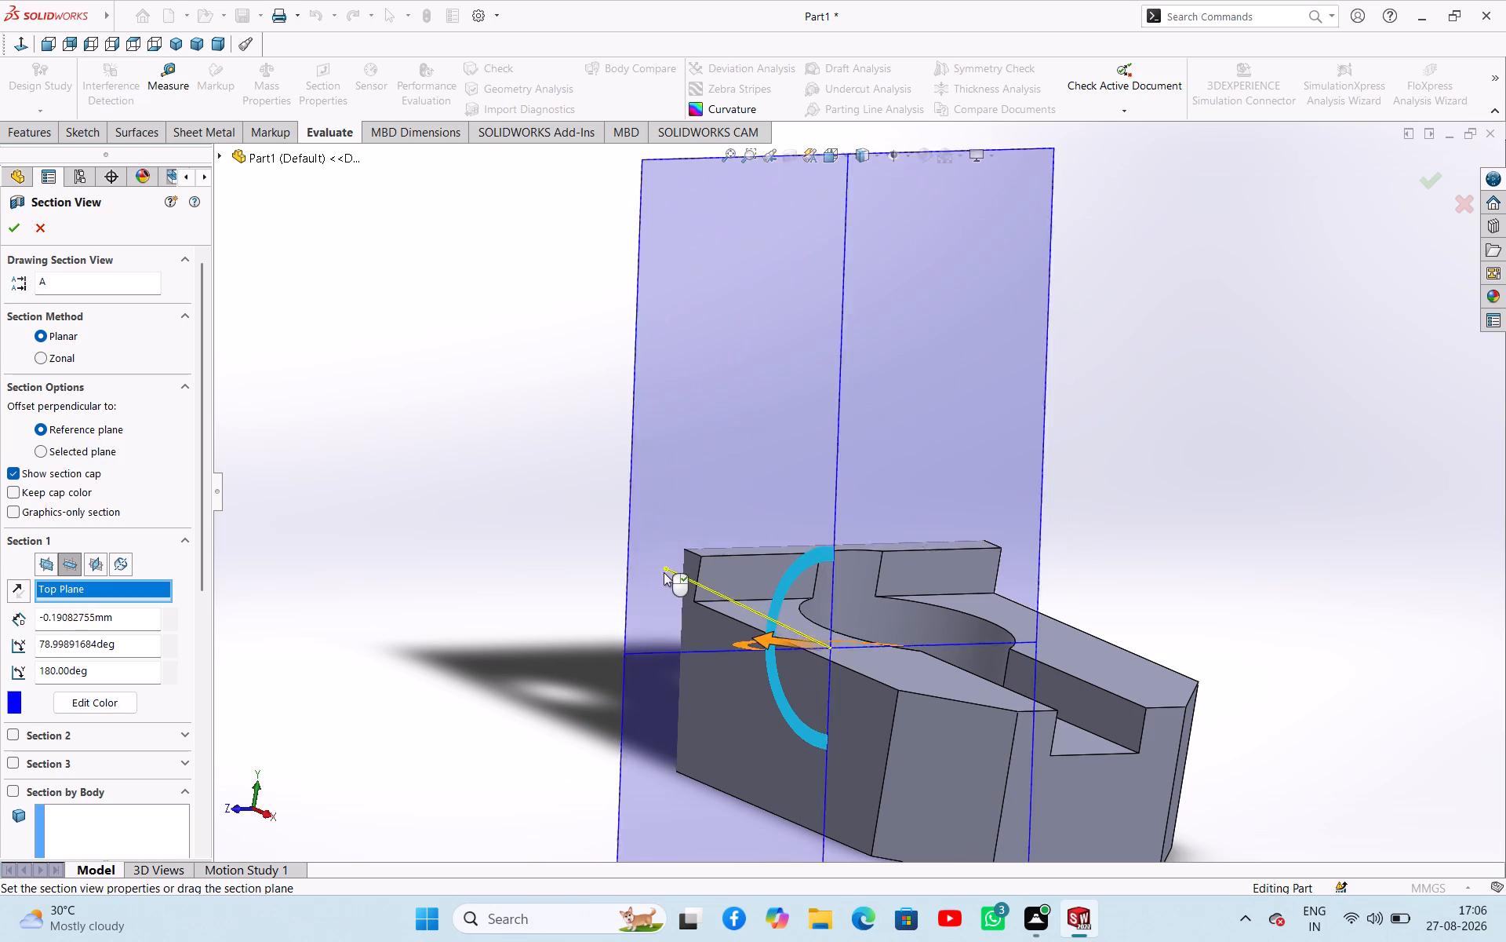
{"action": "left_click_drag", "start_coordinate": [664, 572], "coordinate": [708, 619]}
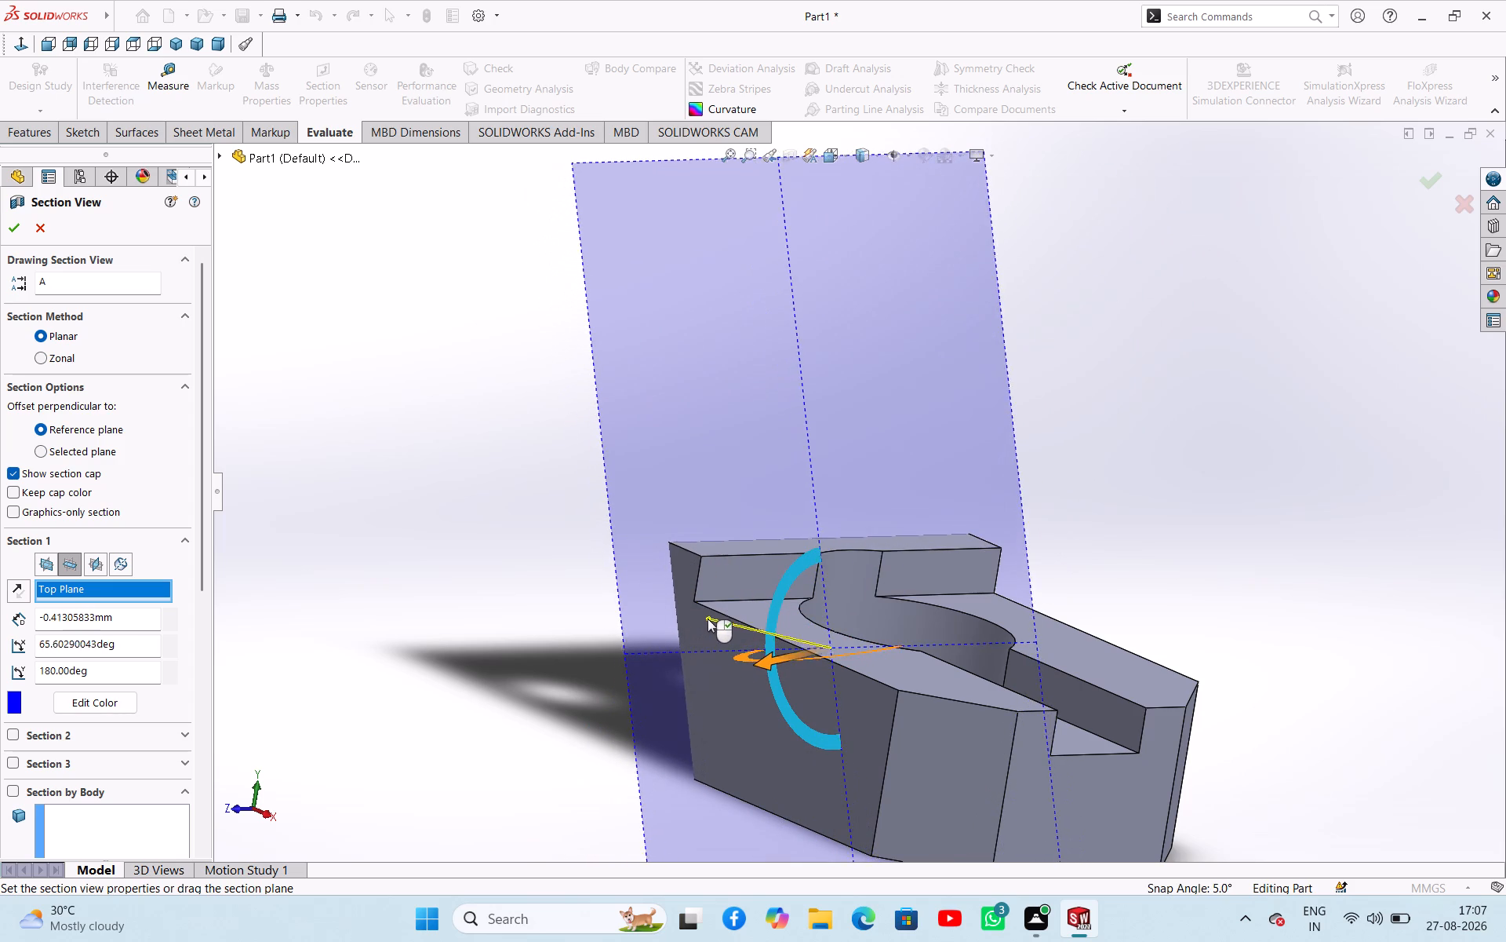
{"action": "left_click_drag", "start_coordinate": [708, 619], "coordinate": [780, 632]}
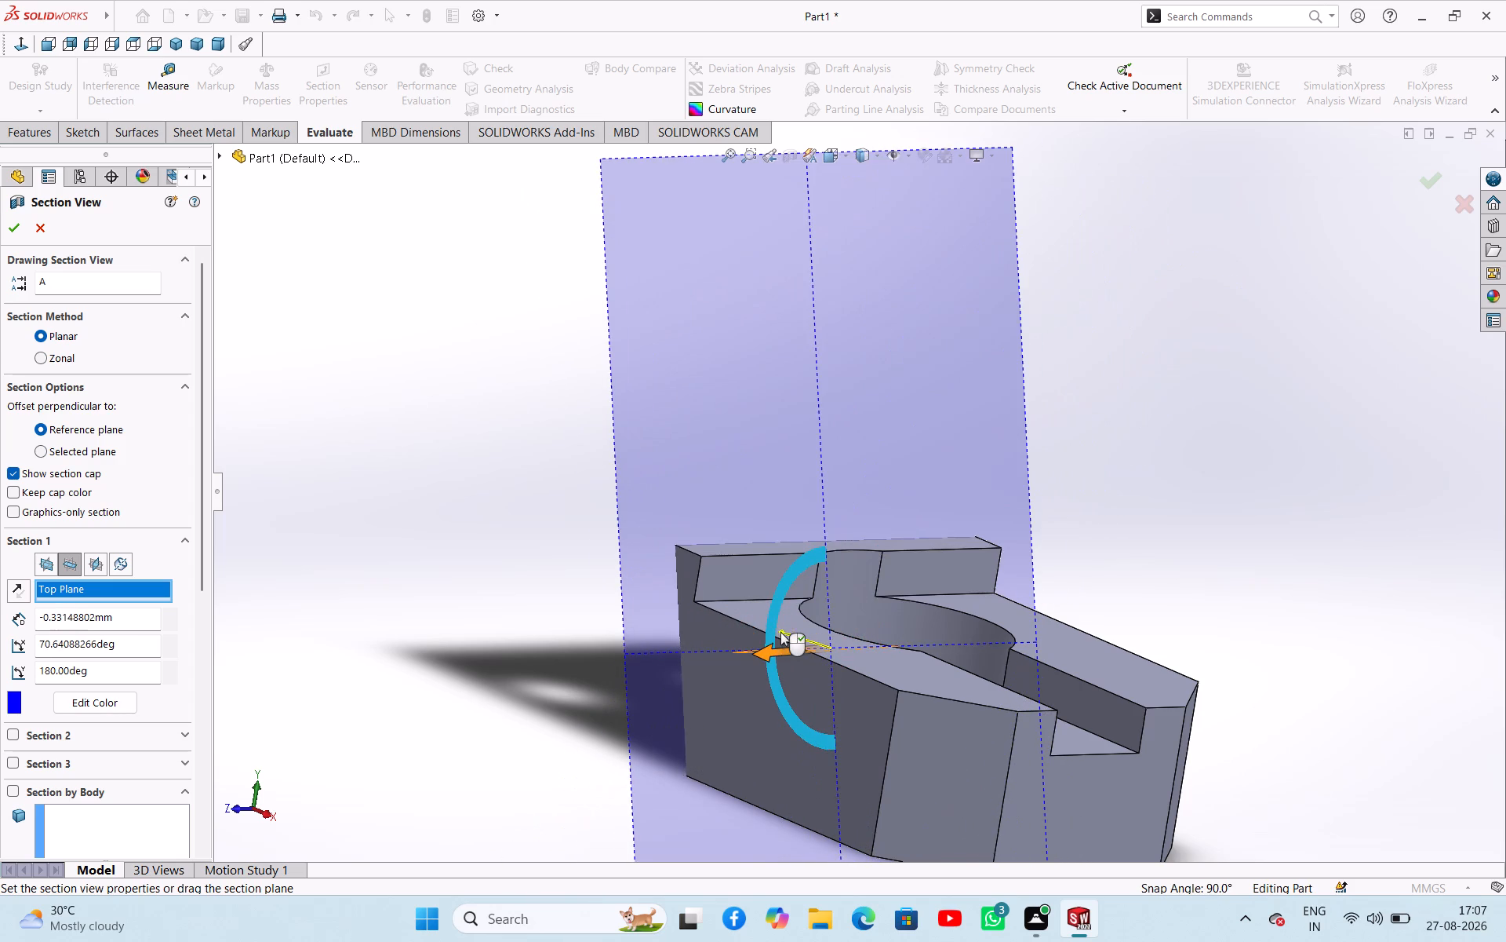
{"action": "left_click_drag", "start_coordinate": [780, 632], "coordinate": [763, 562]}
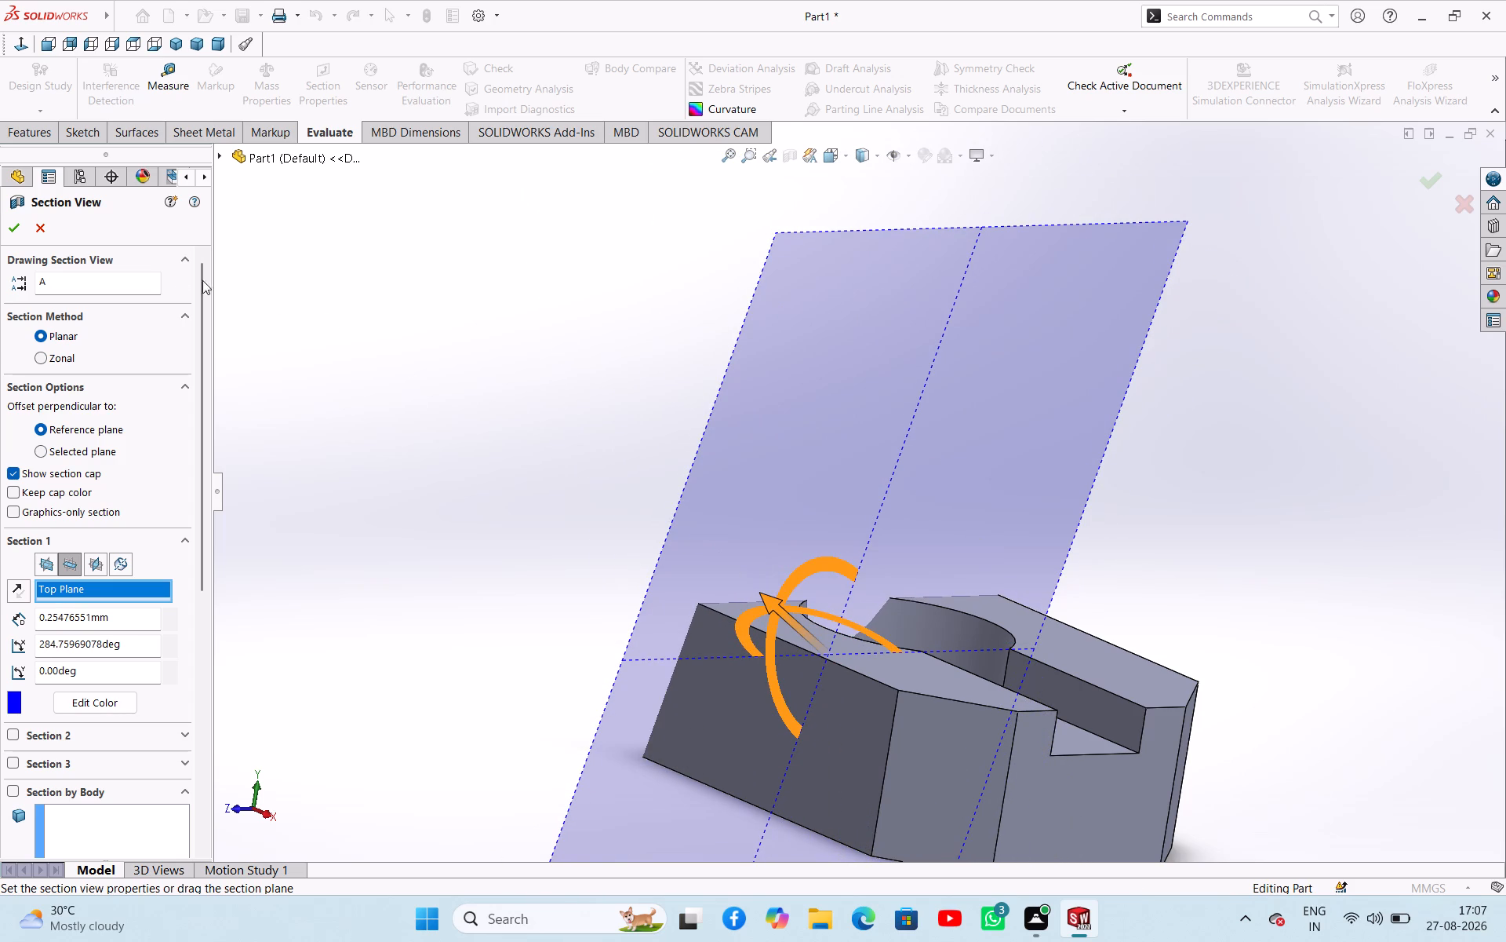
{"action": "left_click", "coordinate": [38, 228]}
{"action": "left_click", "coordinate": [435, 295]}
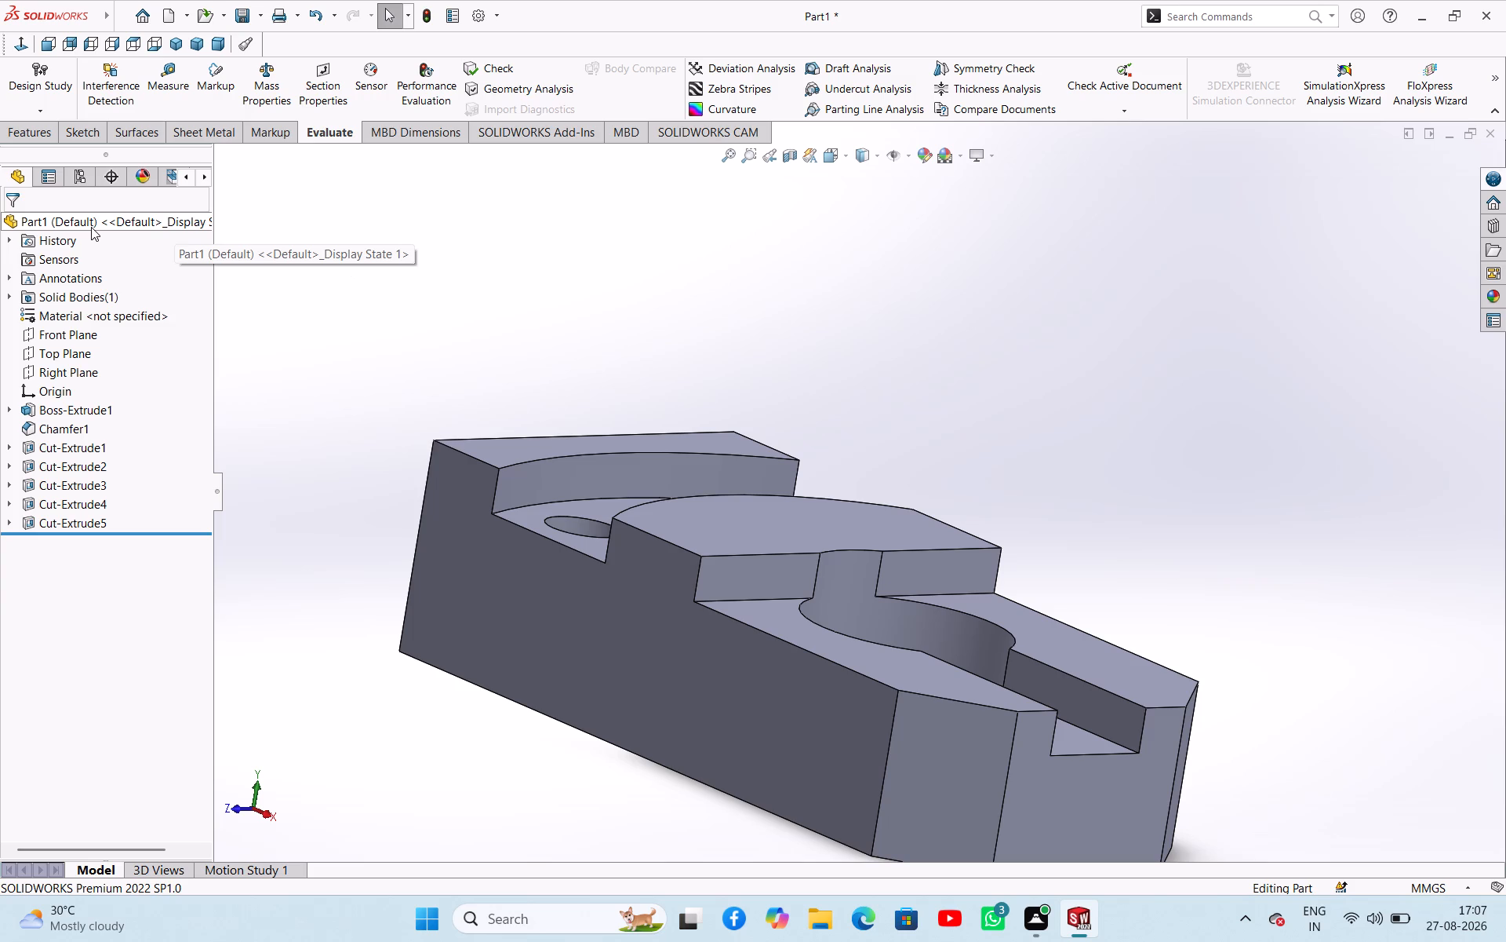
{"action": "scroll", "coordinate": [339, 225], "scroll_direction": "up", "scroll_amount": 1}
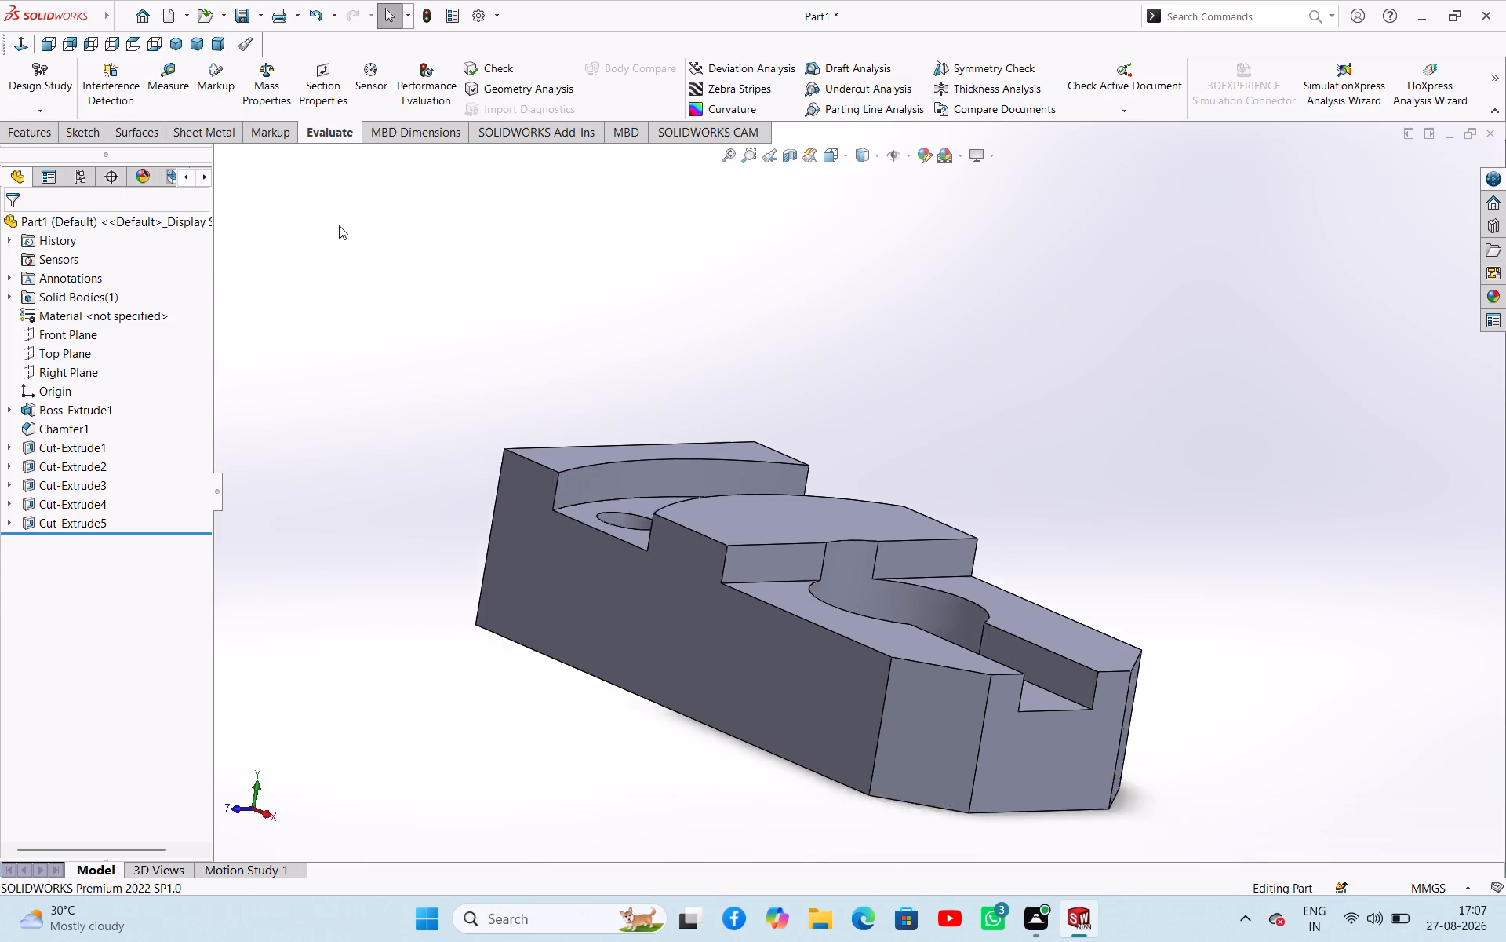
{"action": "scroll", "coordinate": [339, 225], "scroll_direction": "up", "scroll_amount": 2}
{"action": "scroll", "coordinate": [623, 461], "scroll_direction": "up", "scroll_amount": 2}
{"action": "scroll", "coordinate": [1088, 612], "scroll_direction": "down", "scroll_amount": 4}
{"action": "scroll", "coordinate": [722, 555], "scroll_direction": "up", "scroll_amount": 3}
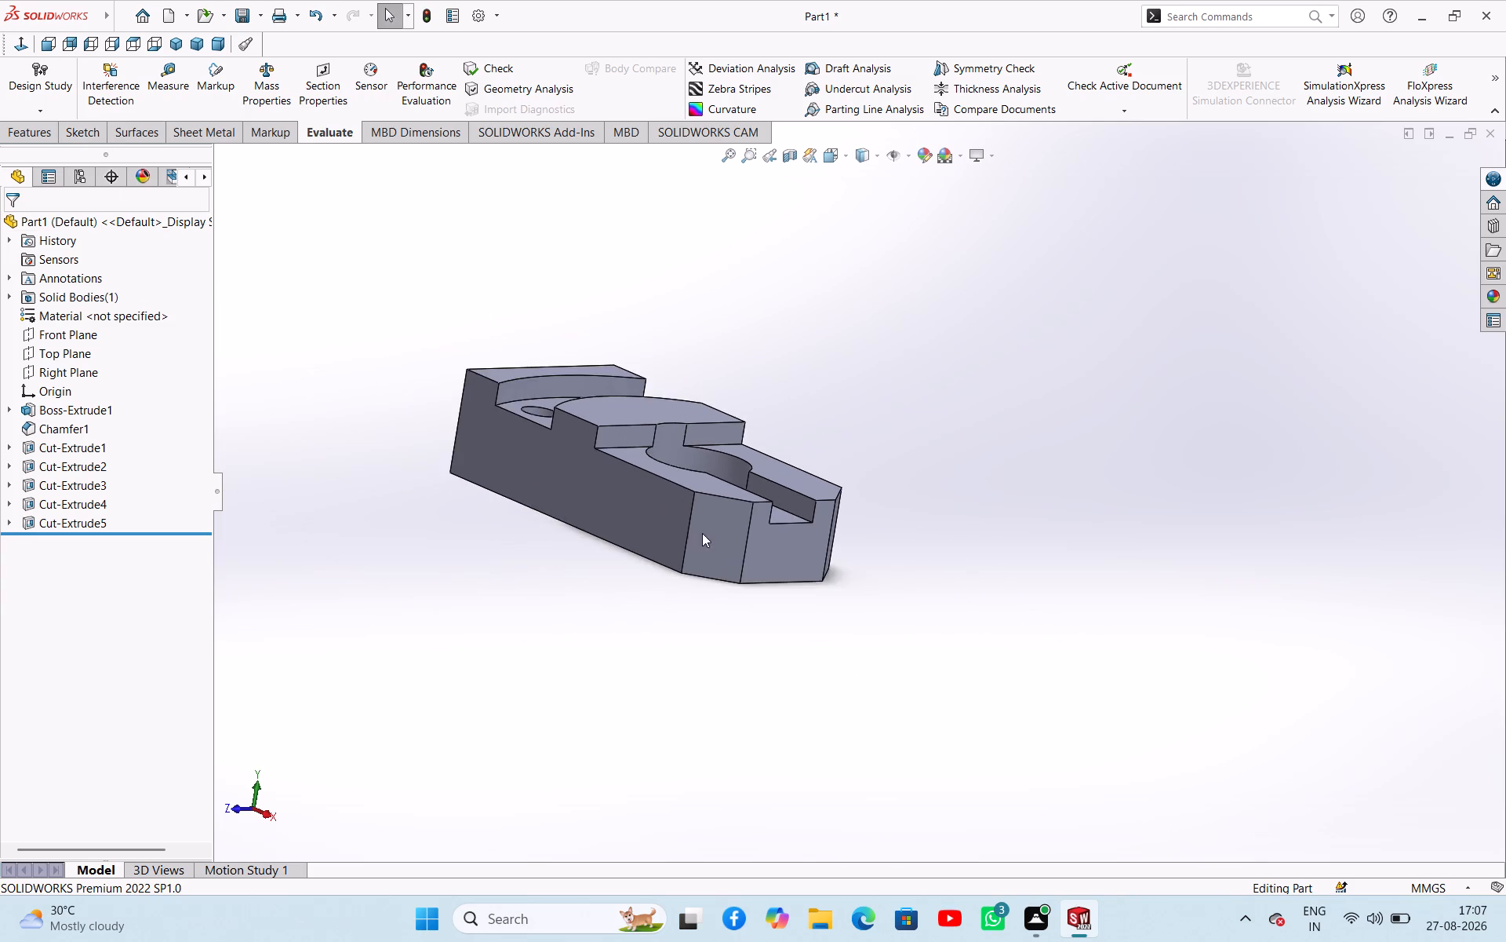
Examine the faces around the large hole close up: the step's floor and vertical walls, the hole's cylindrical wall and the slot's side.
{"action": "scroll", "coordinate": [679, 508], "scroll_direction": "down", "scroll_amount": 4}
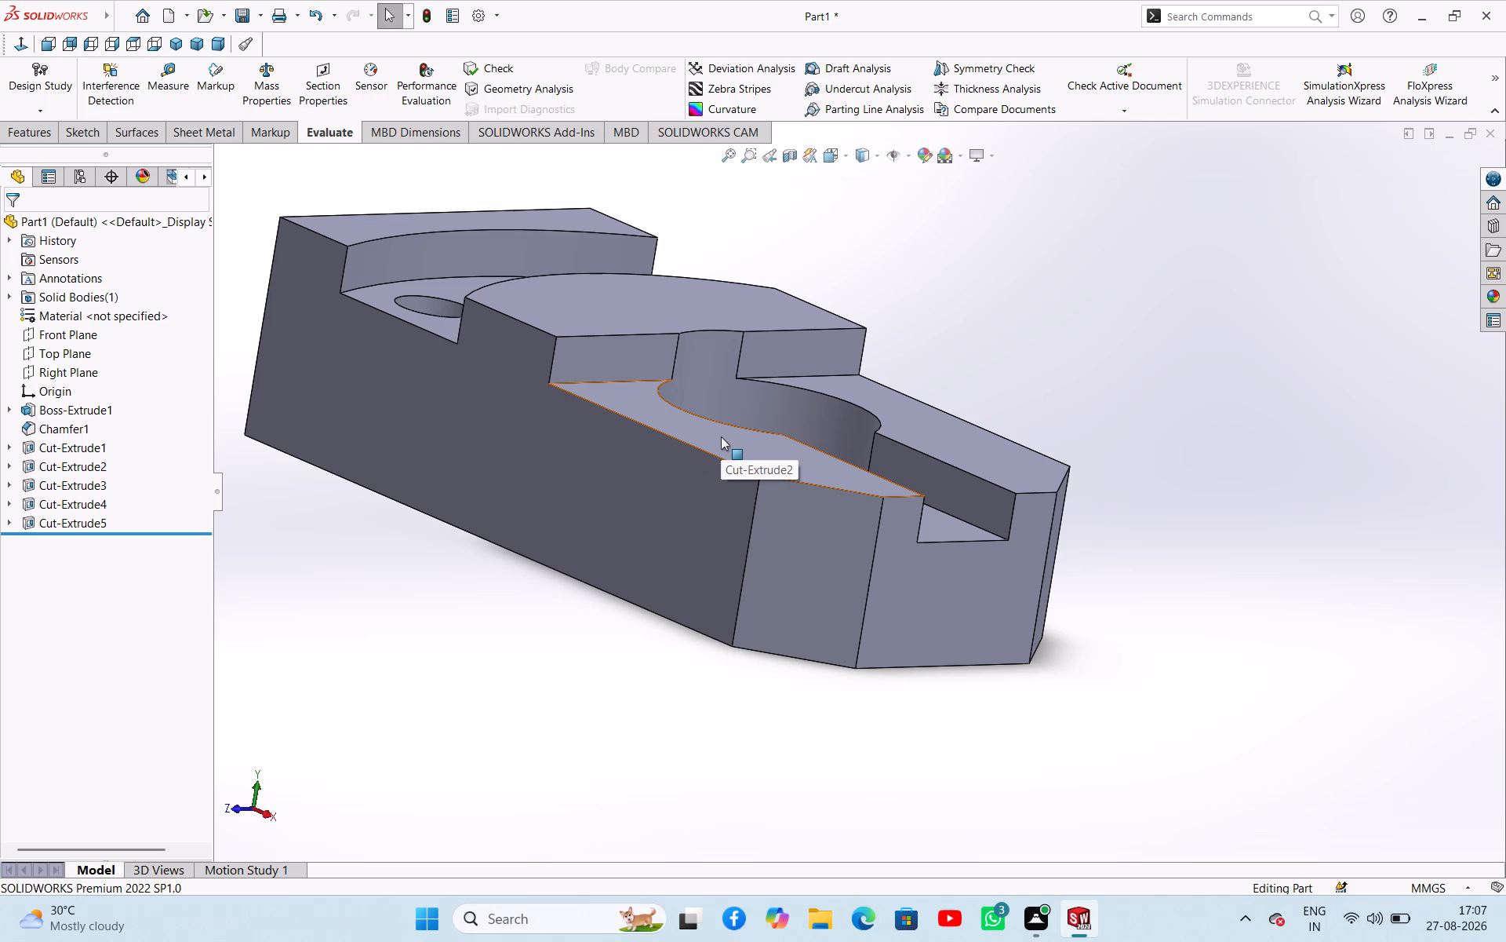
{"action": "left_click", "coordinate": [721, 436]}
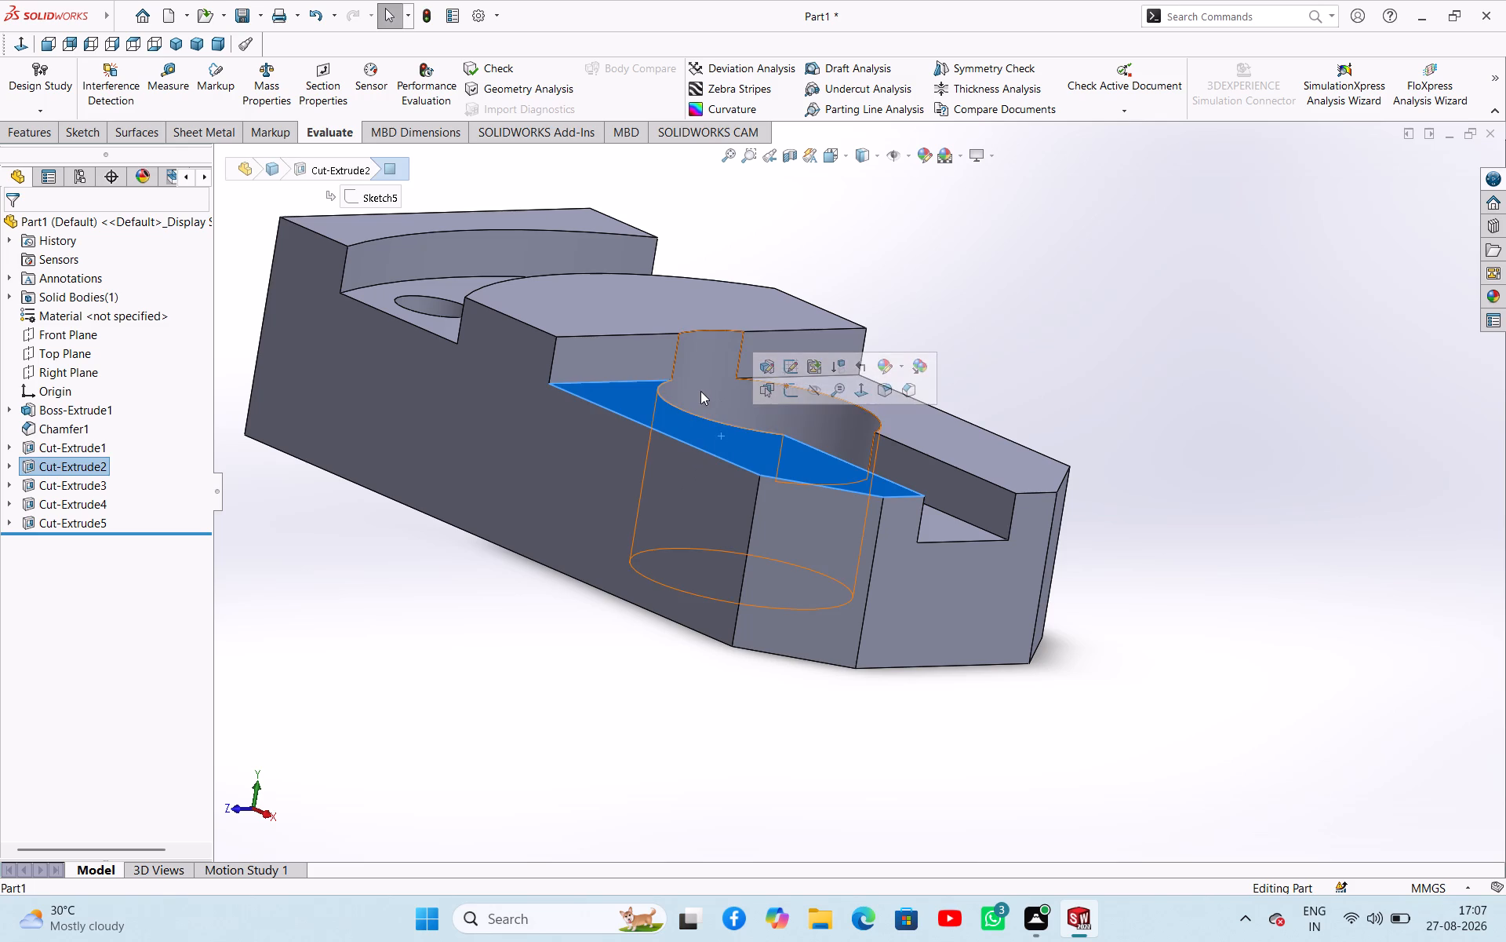
{"action": "left_click", "coordinate": [700, 391]}
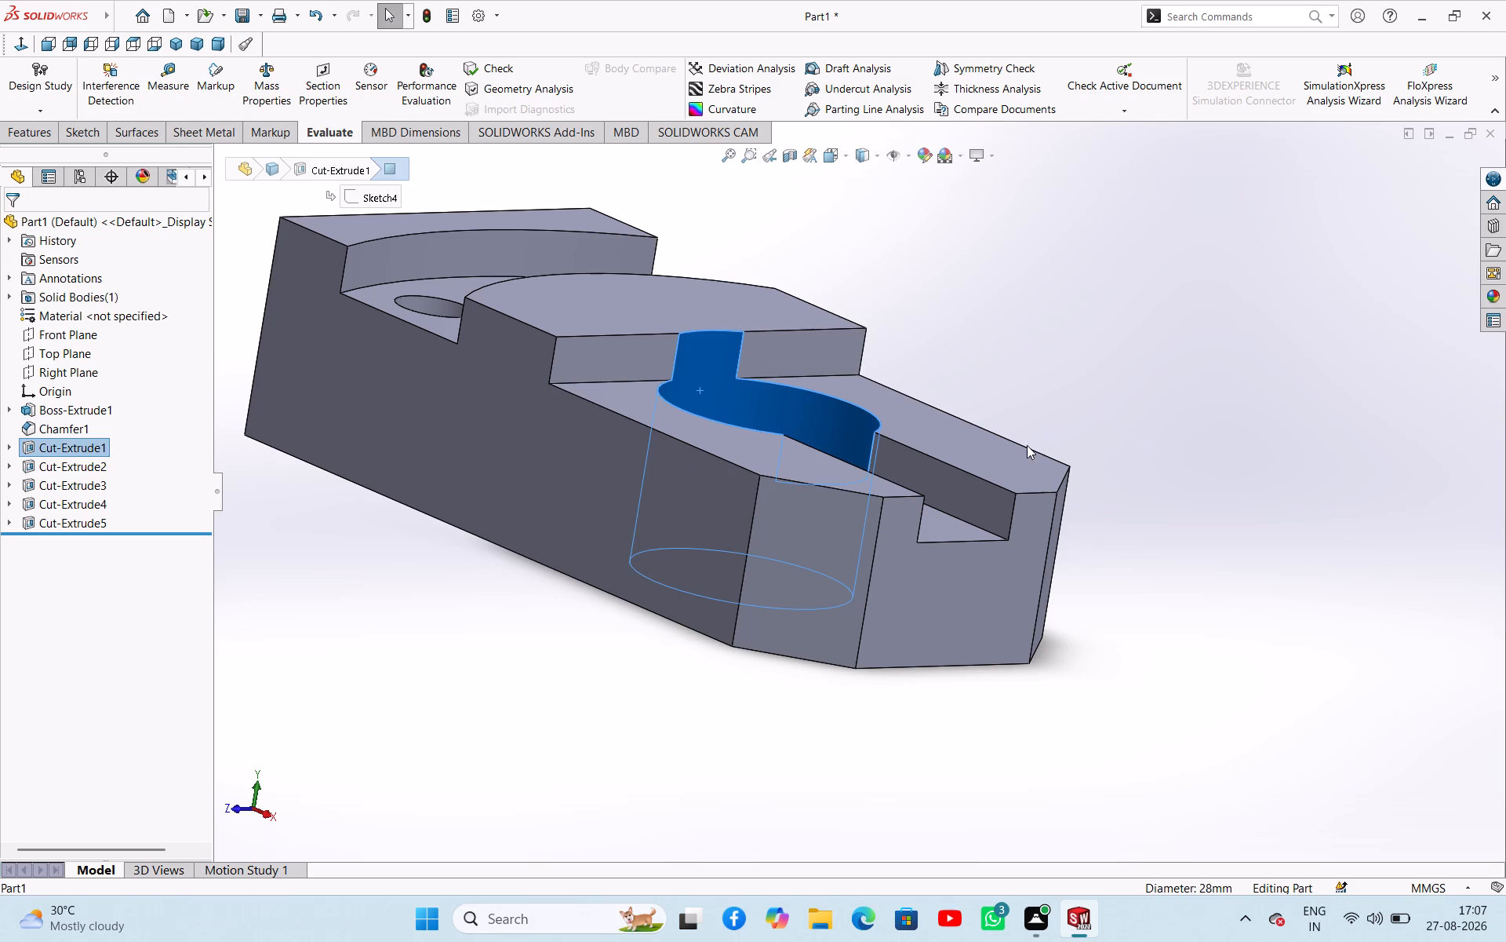
{"action": "left_click", "coordinate": [1005, 462]}
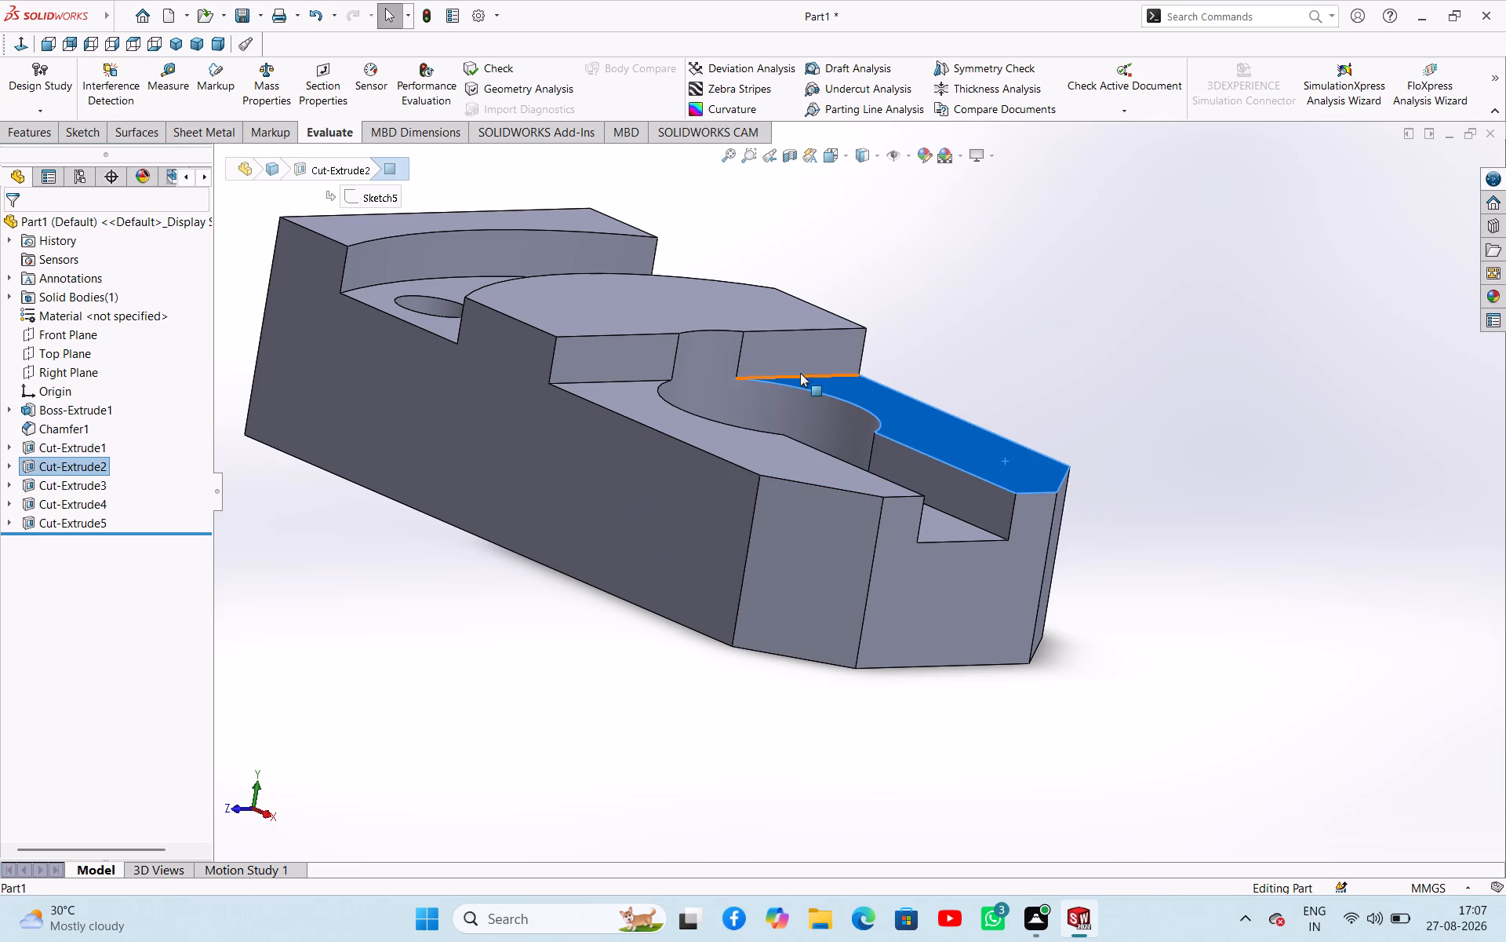
{"action": "left_click", "coordinate": [707, 367]}
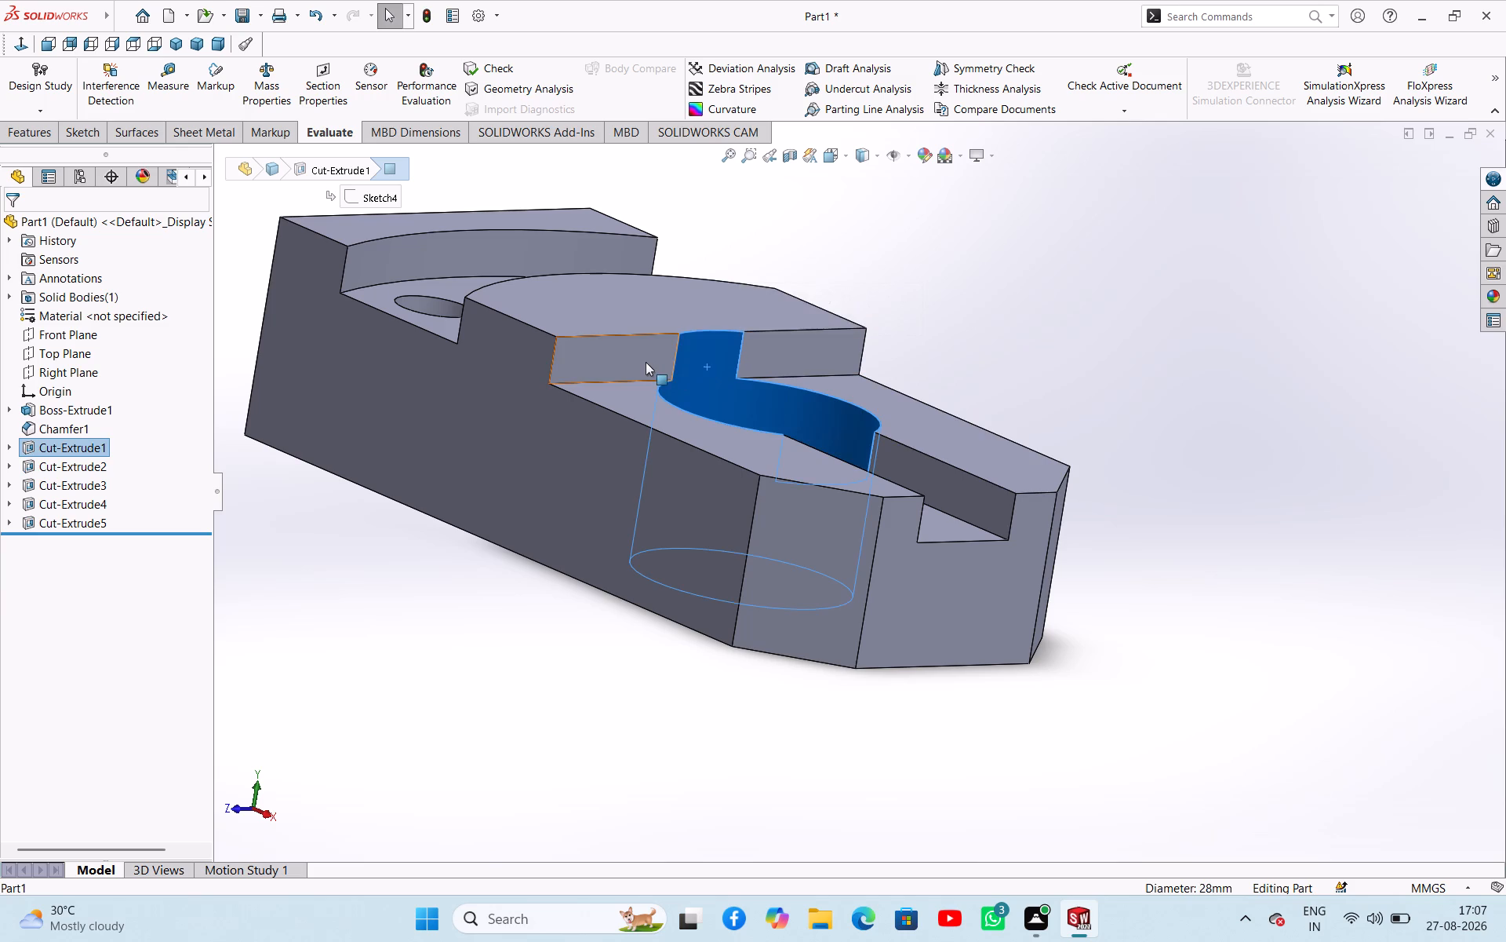
{"action": "left_click", "coordinate": [646, 362]}
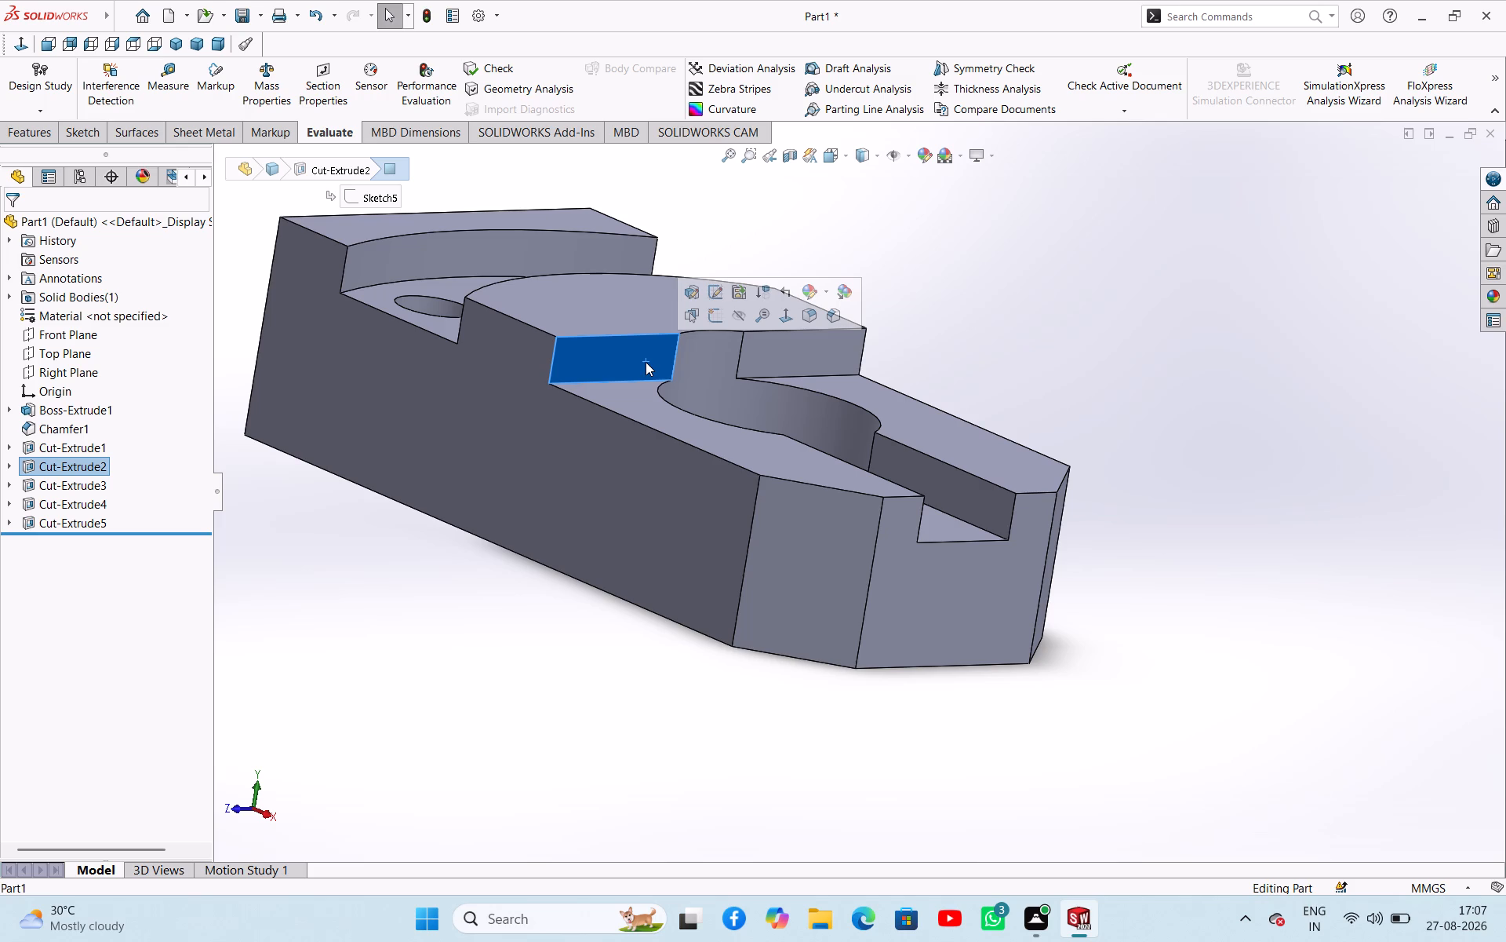
{"action": "left_click", "coordinate": [697, 372]}
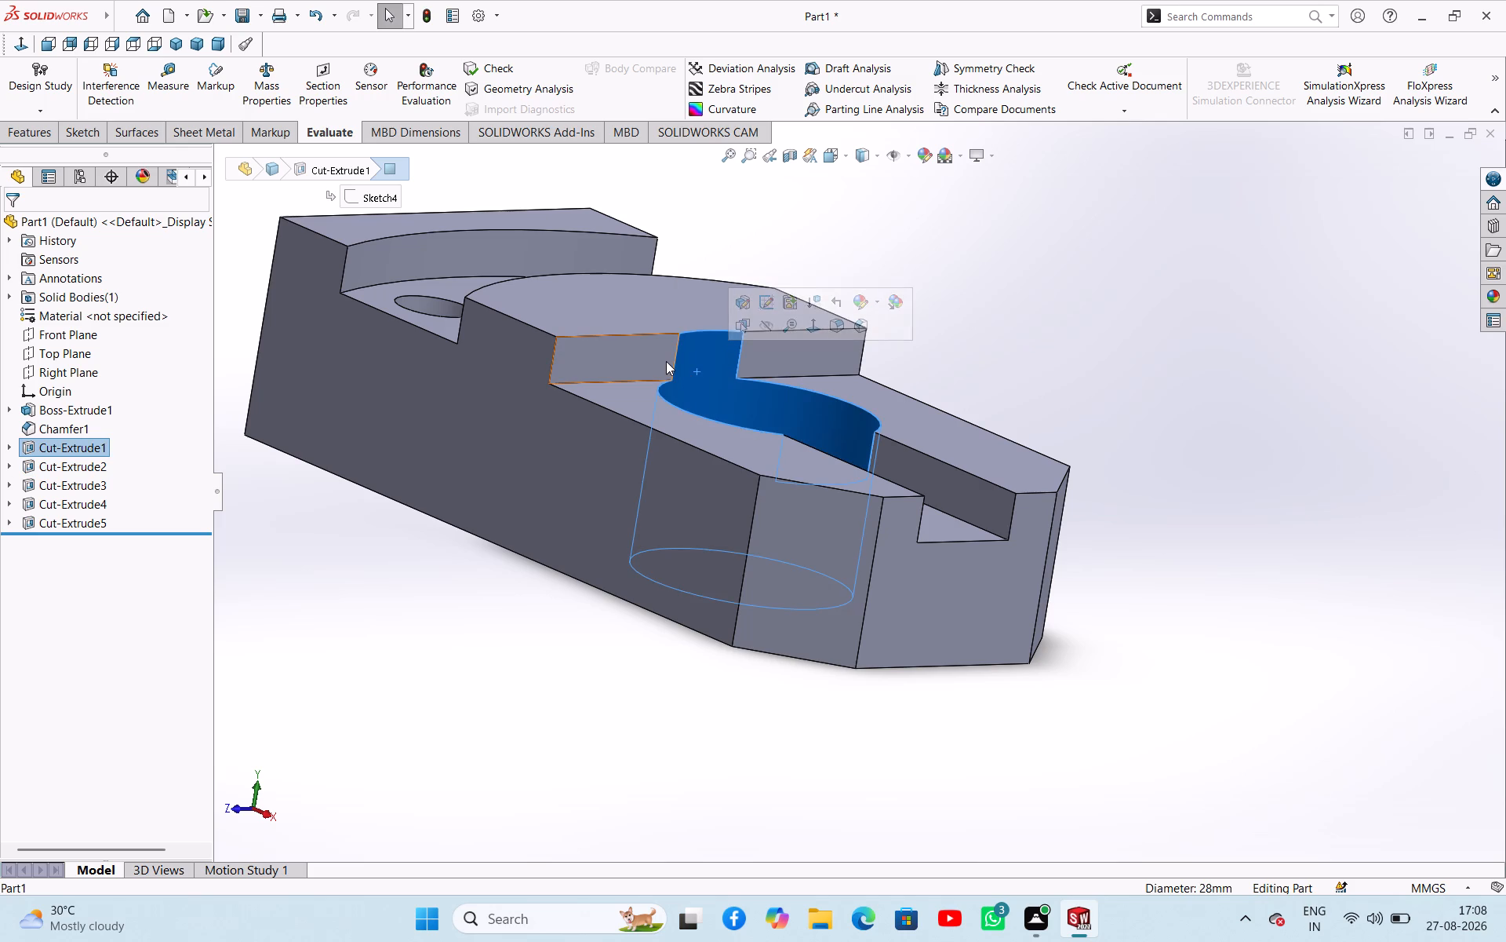
{"action": "left_click", "coordinate": [666, 361]}
{"action": "left_click", "coordinate": [775, 363]}
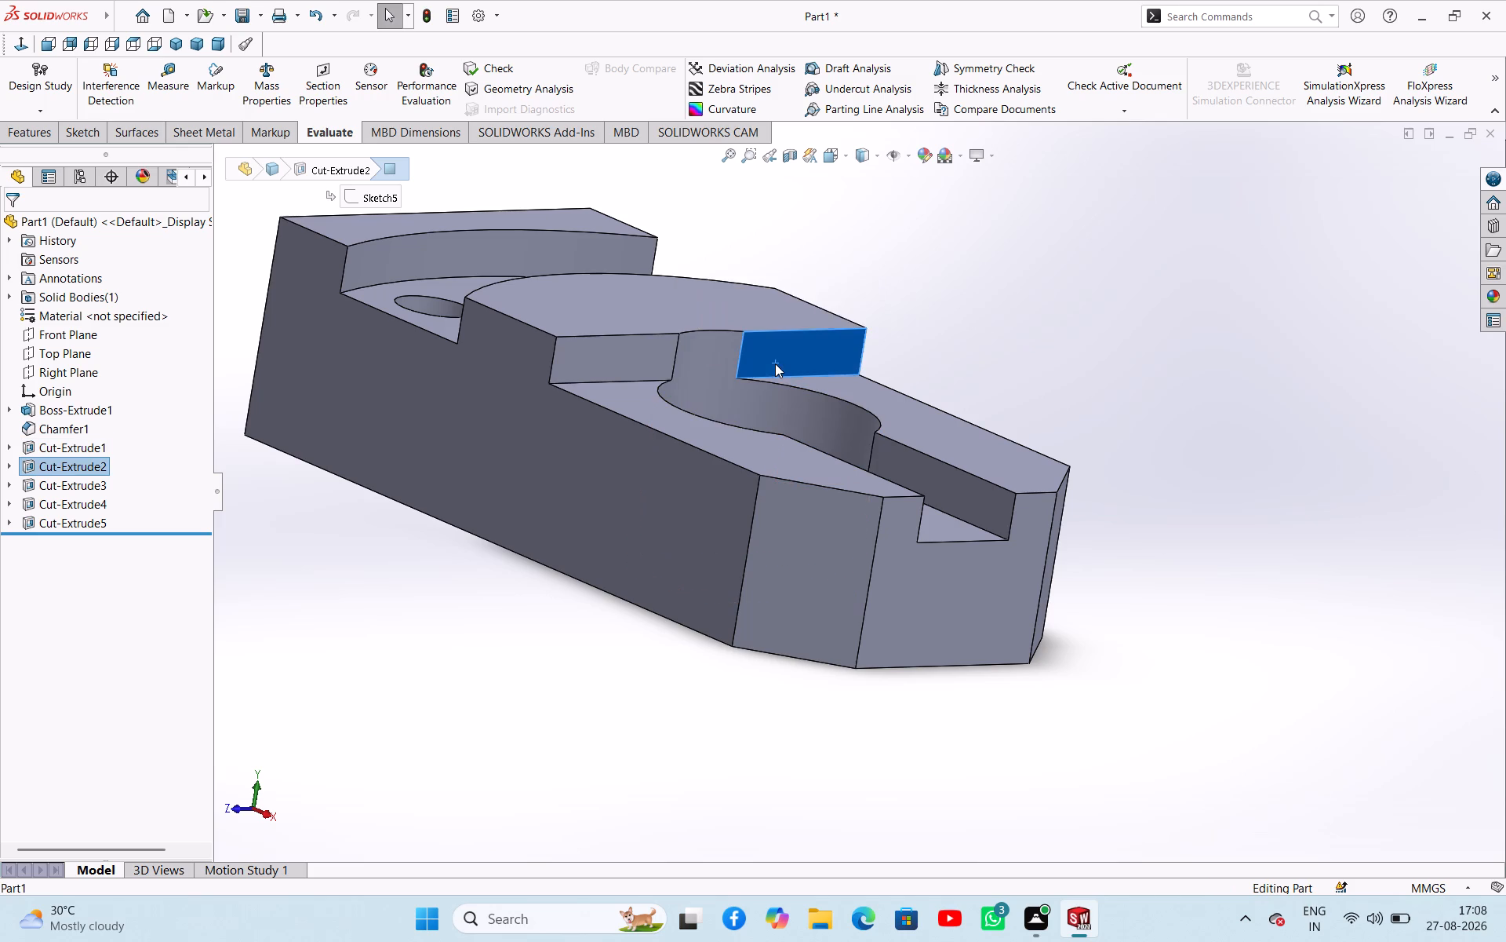
{"action": "left_click", "coordinate": [718, 376]}
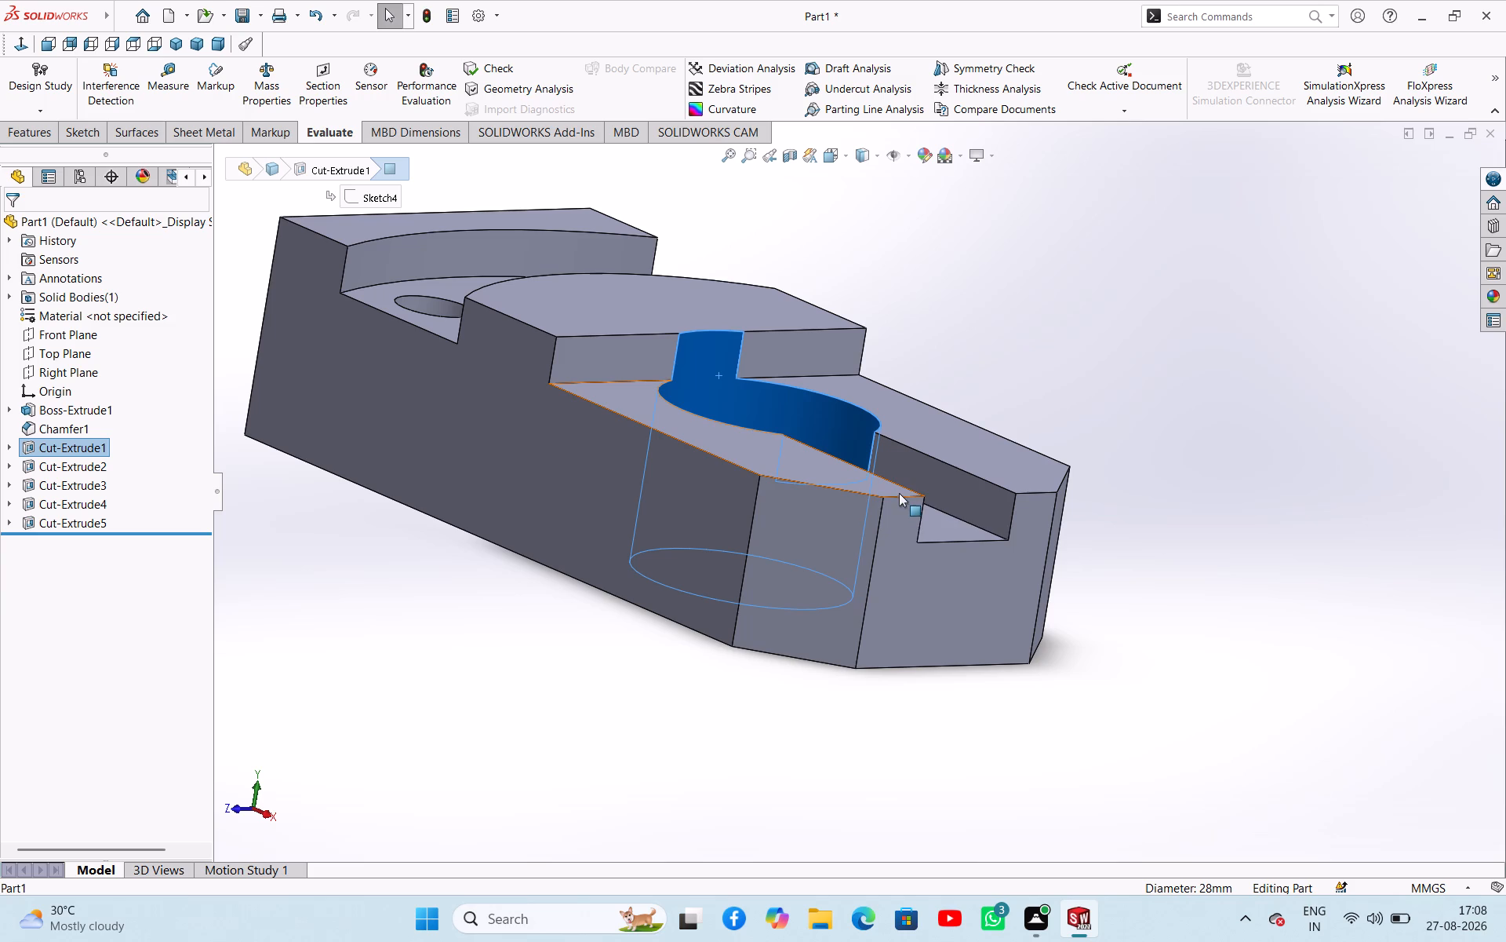
{"action": "left_click", "coordinate": [940, 513]}
{"action": "left_click", "coordinate": [947, 498]}
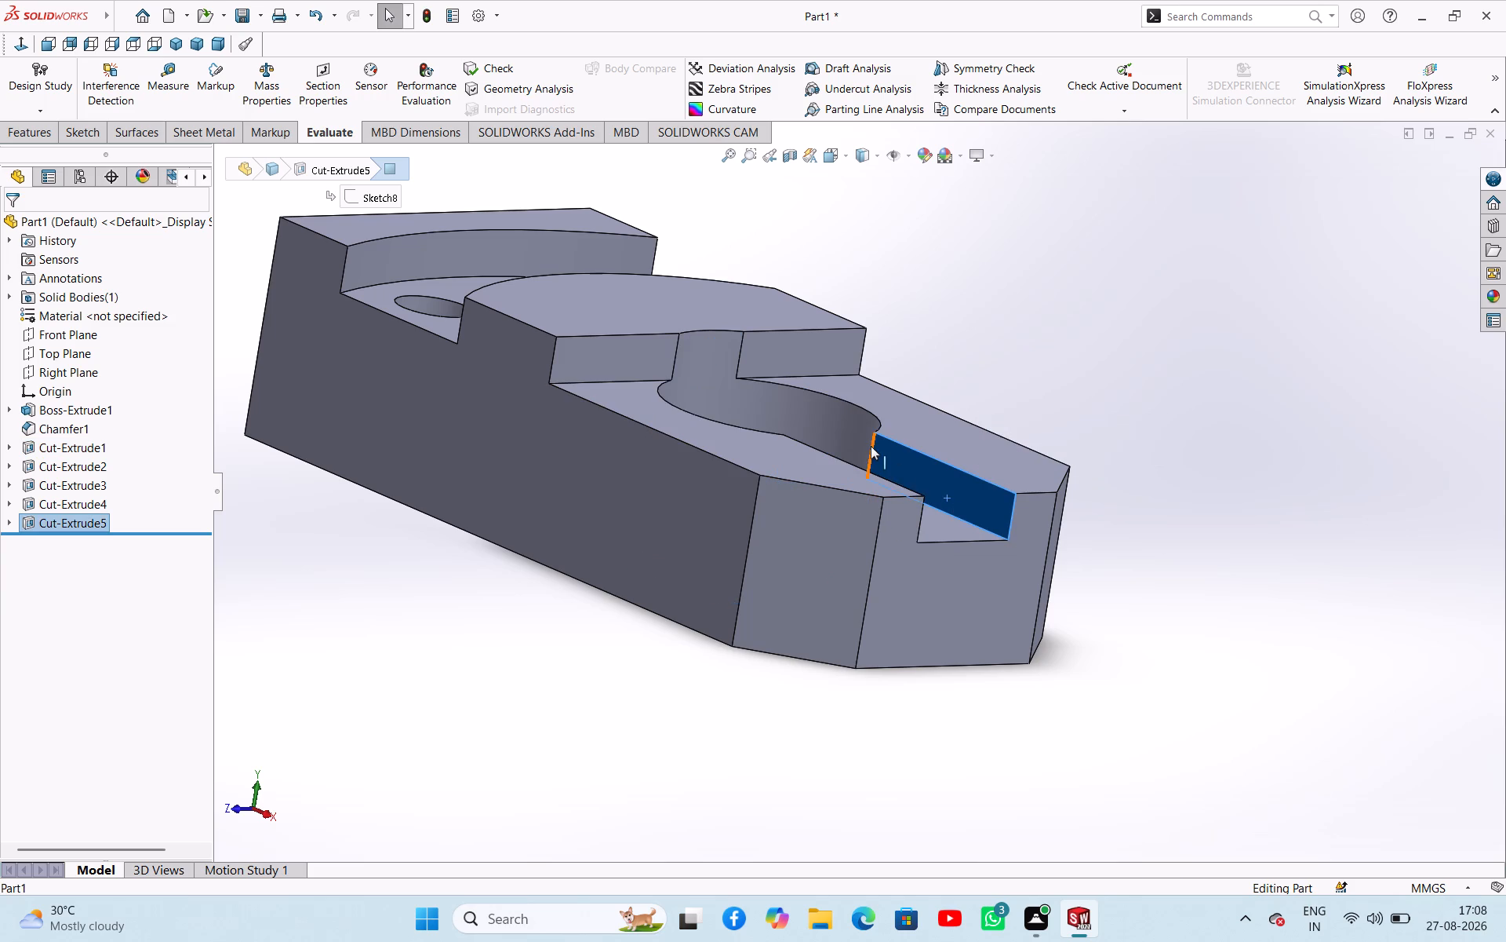
{"action": "left_click", "coordinate": [871, 444]}
{"action": "left_click", "coordinate": [809, 425]}
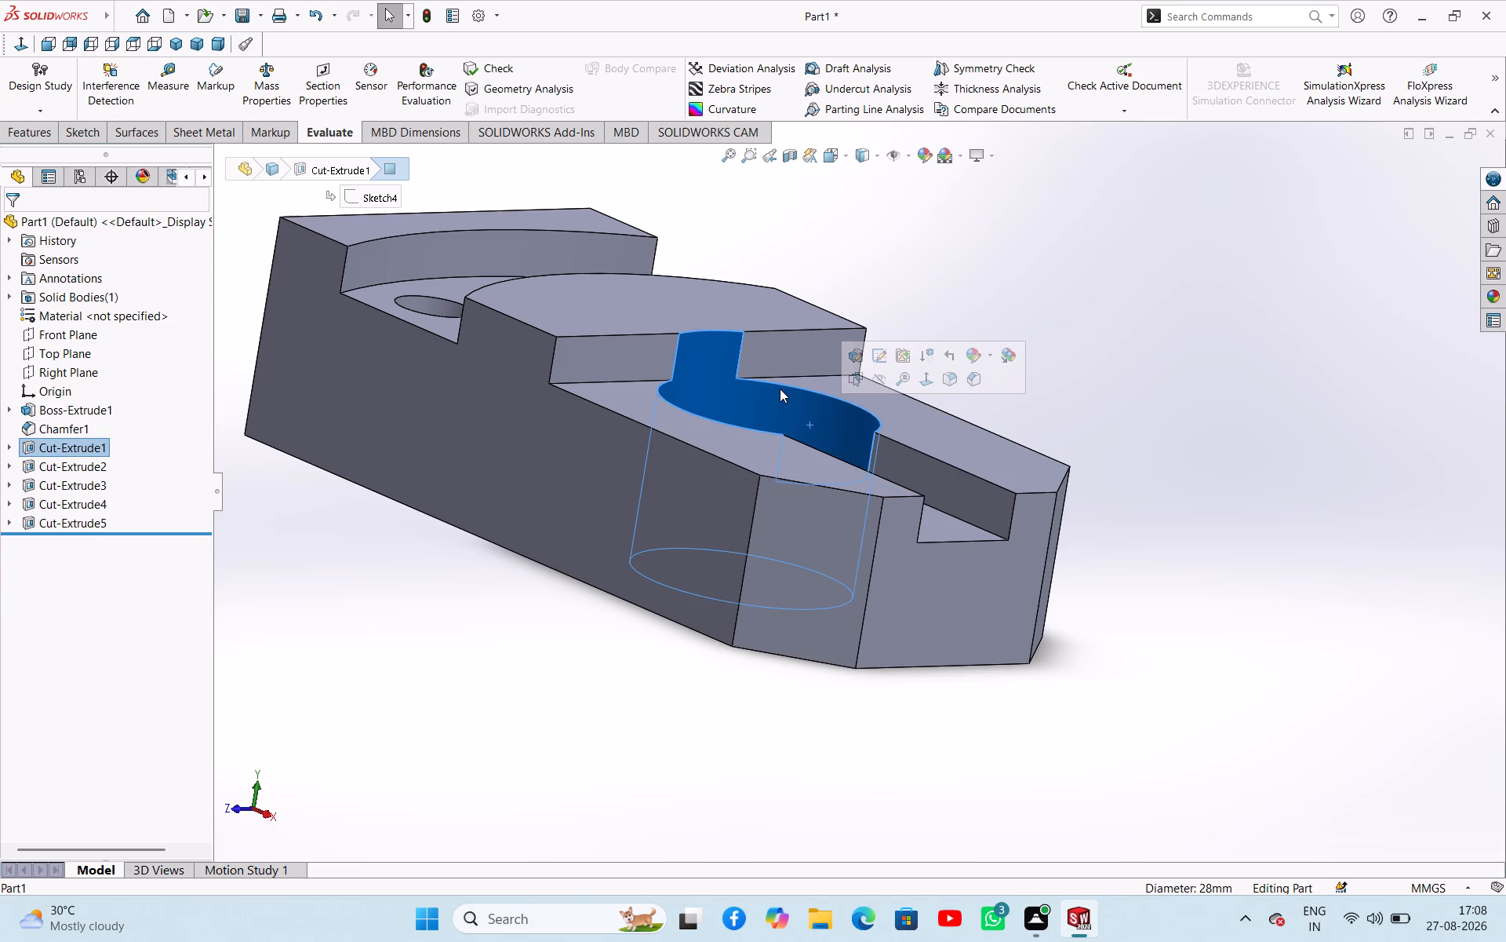
{"action": "left_click", "coordinate": [790, 381]}
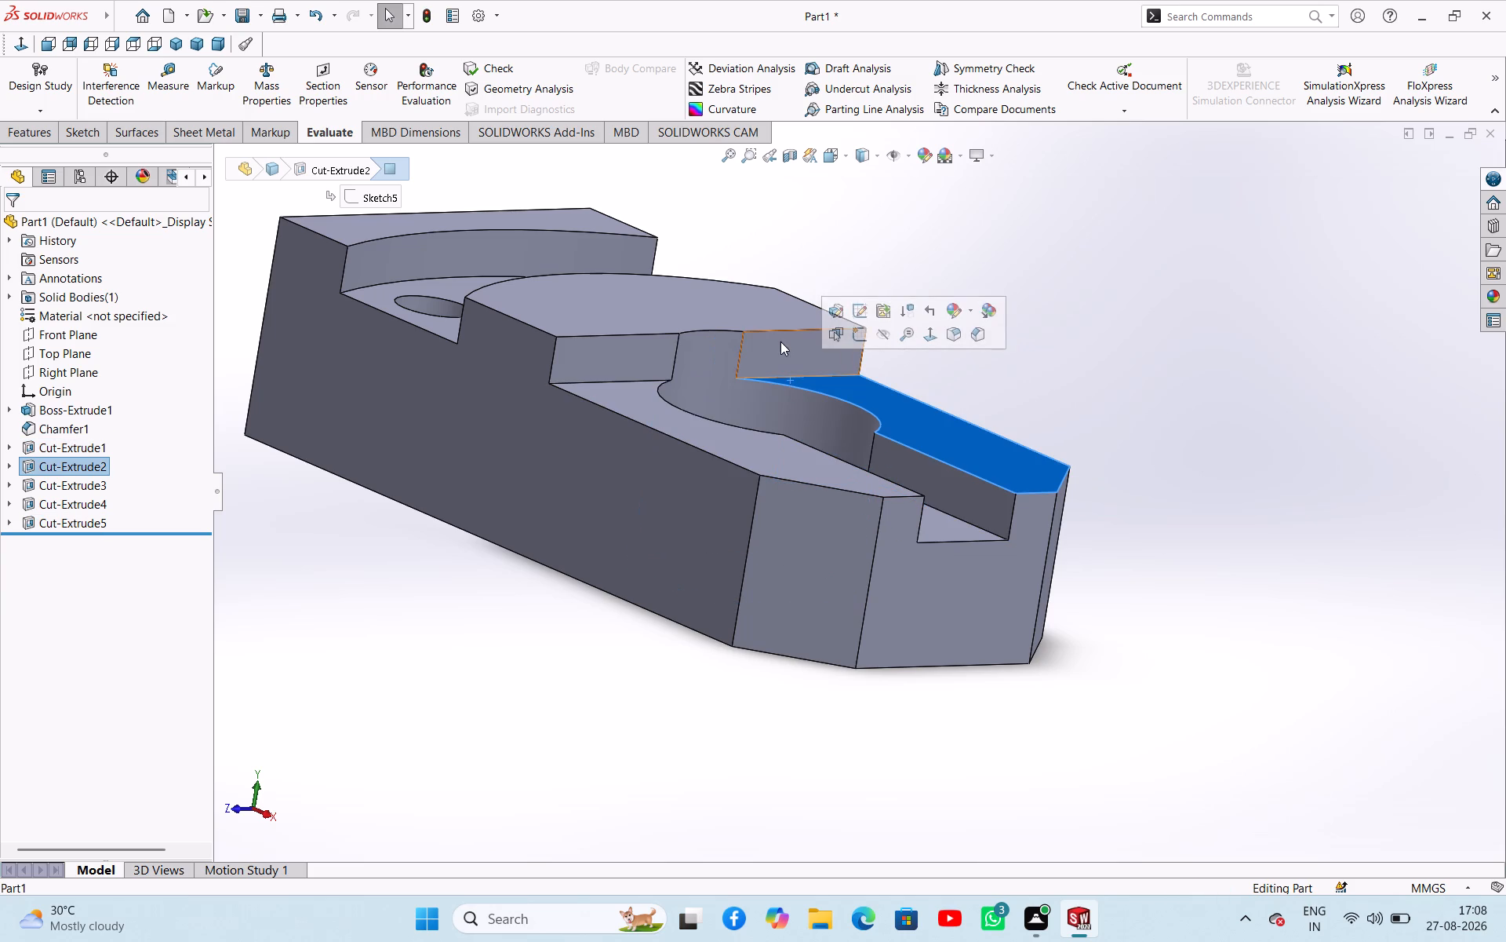
{"action": "left_click", "coordinate": [780, 341]}
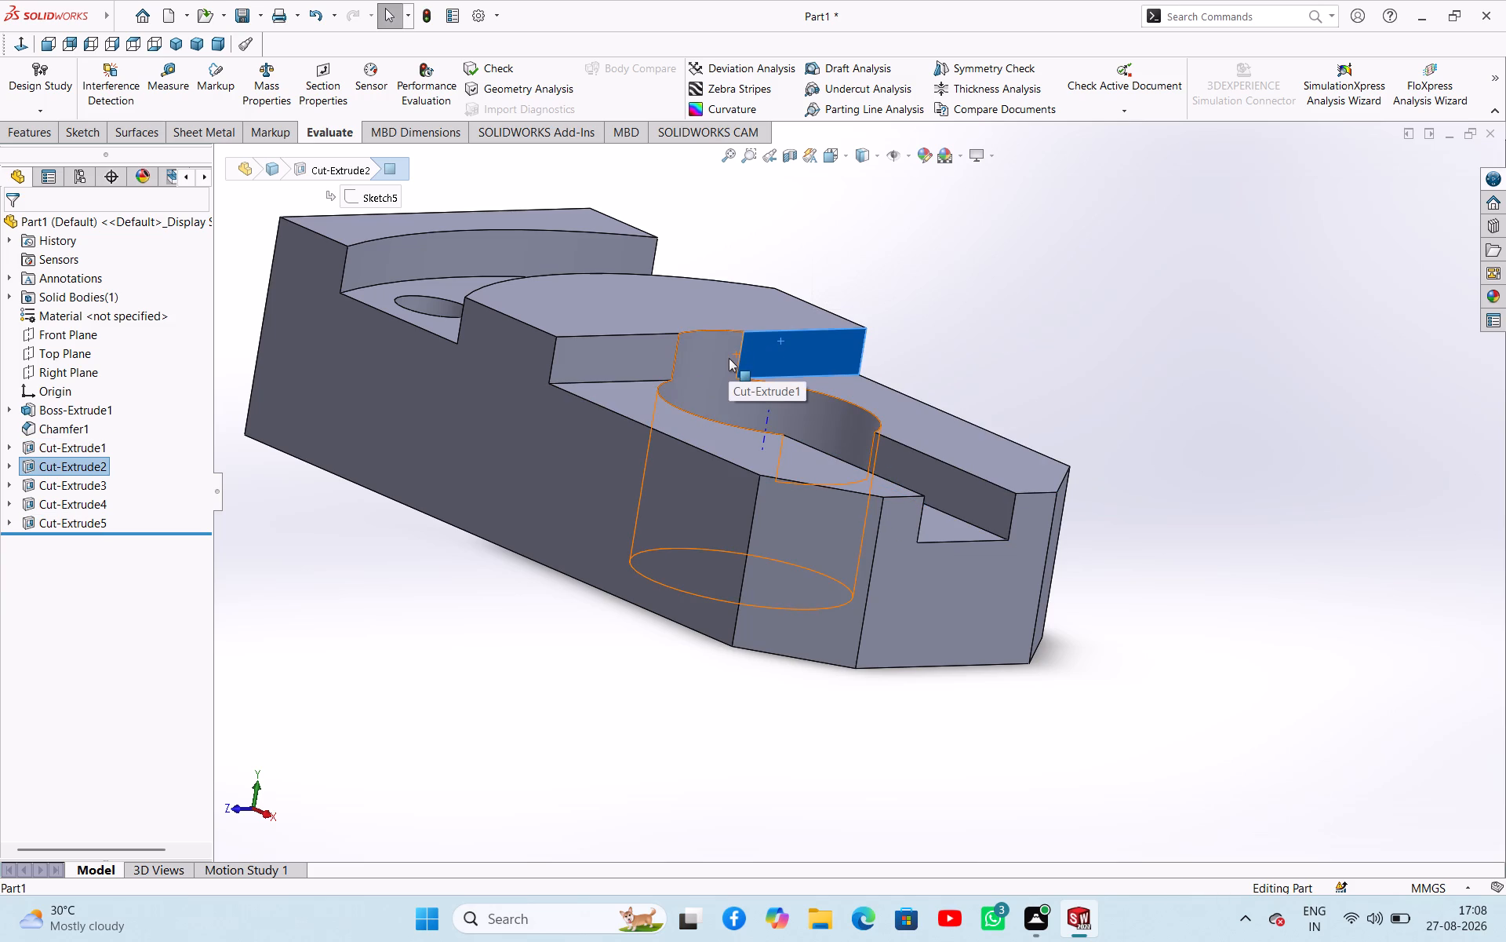
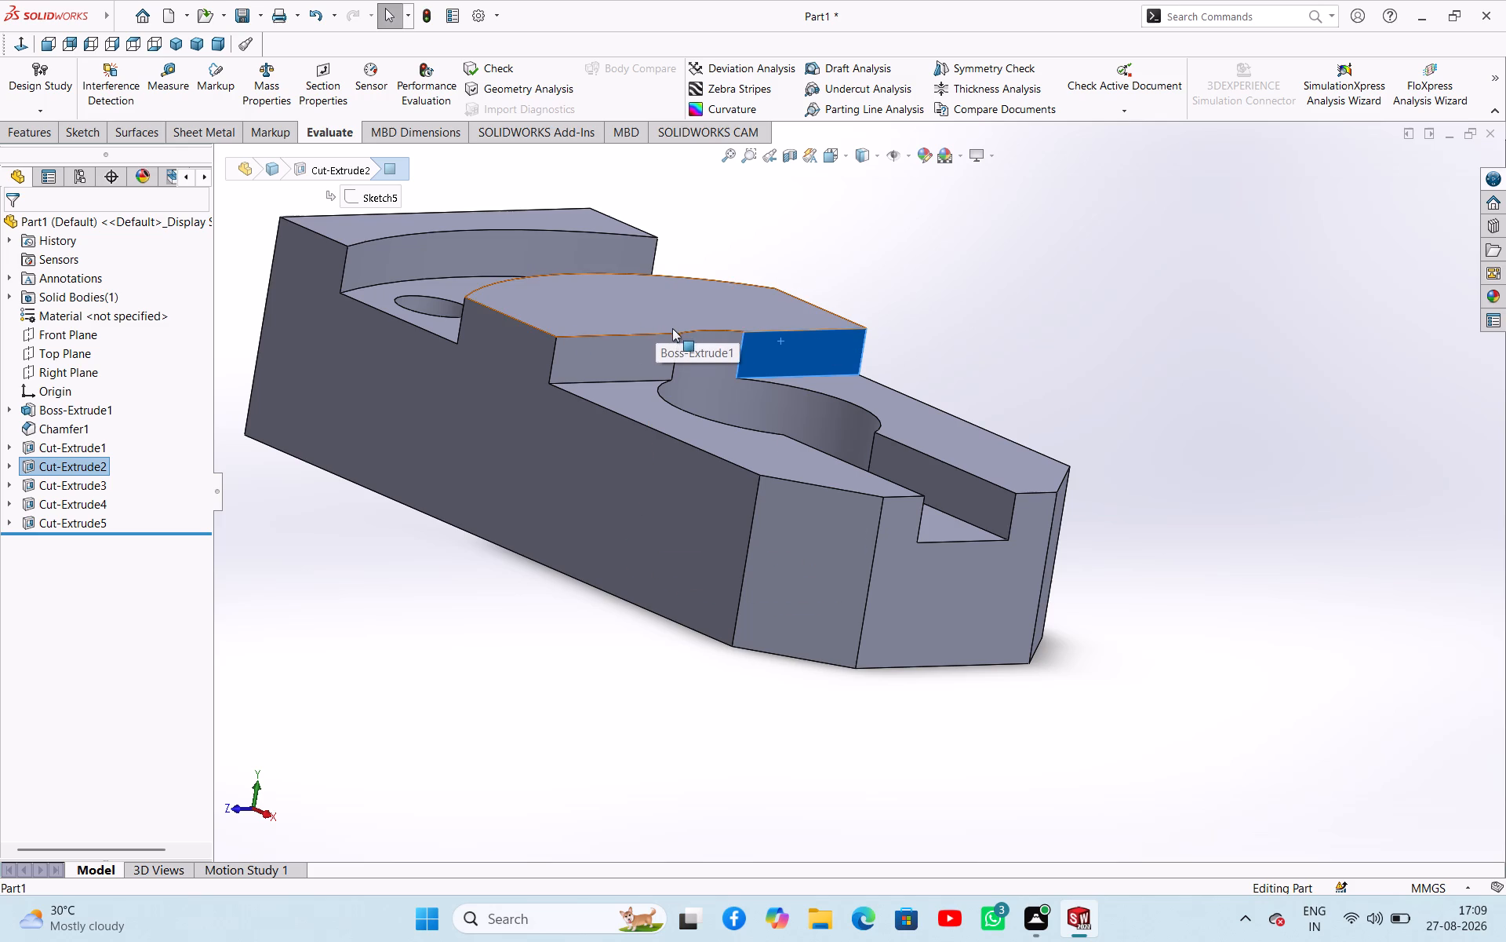
Clear the step face selection and select the large hole's cylindrical wall to examine its extent through the block.
{"action": "left_click", "coordinate": [1077, 304]}
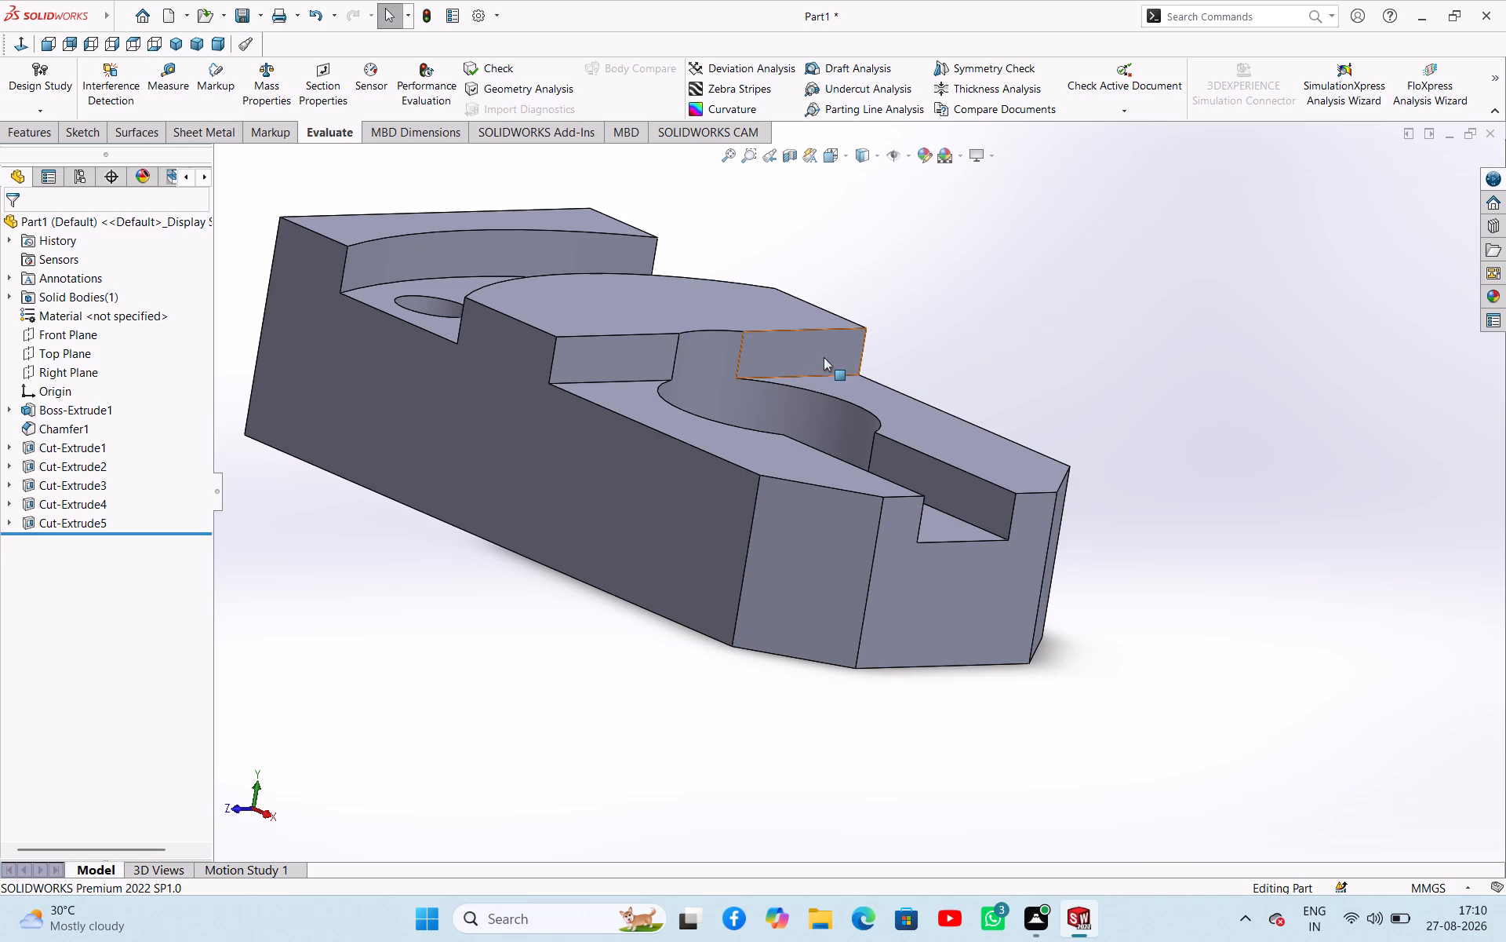
{"action": "left_click", "coordinate": [782, 401]}
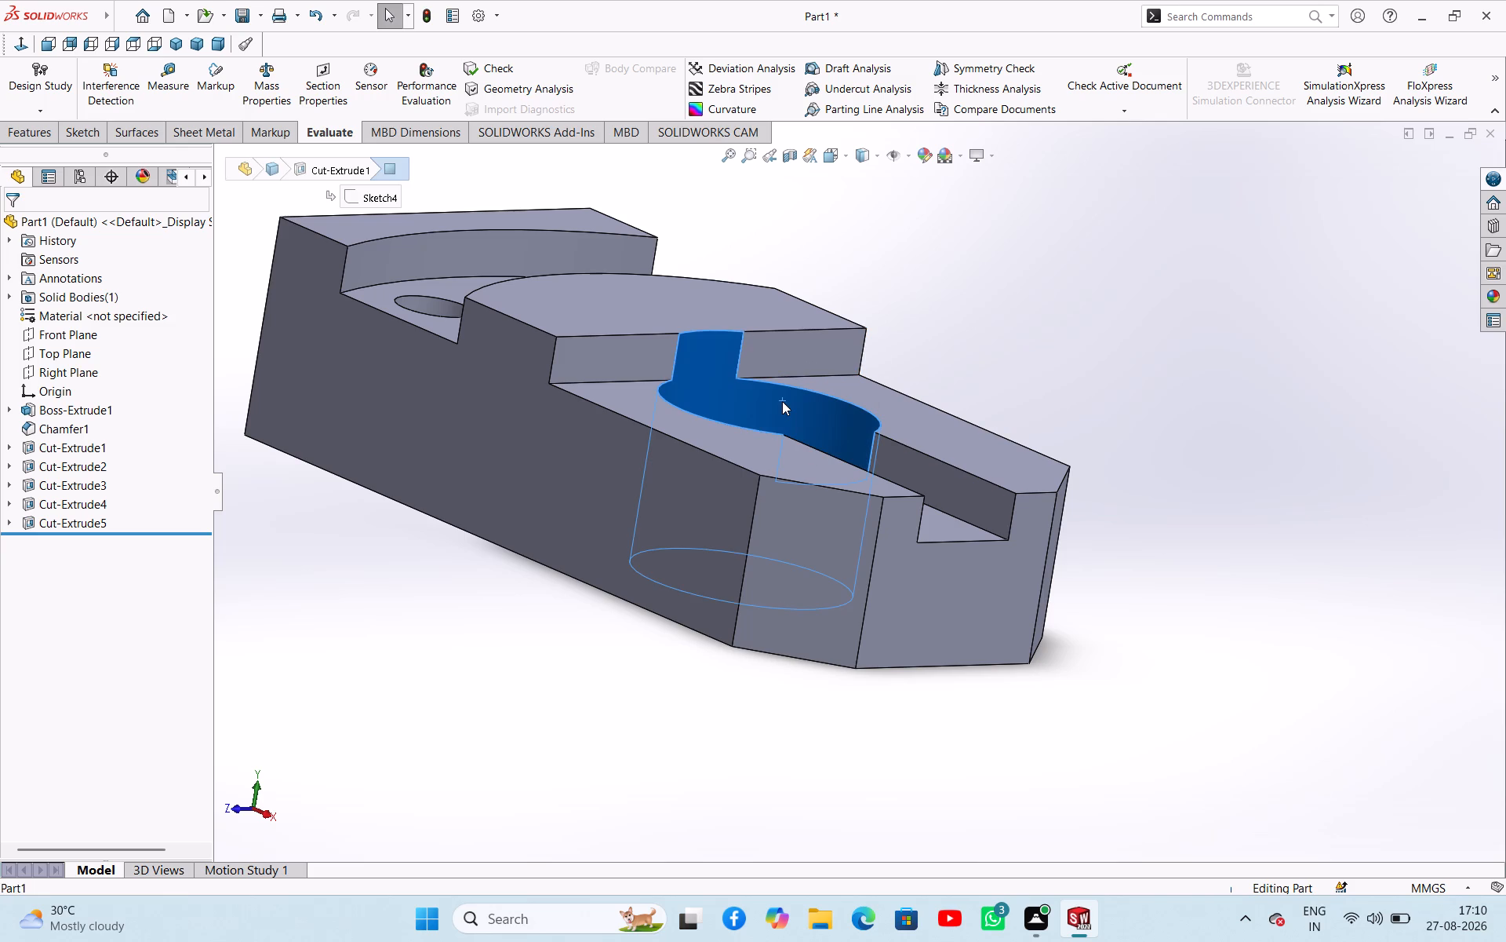
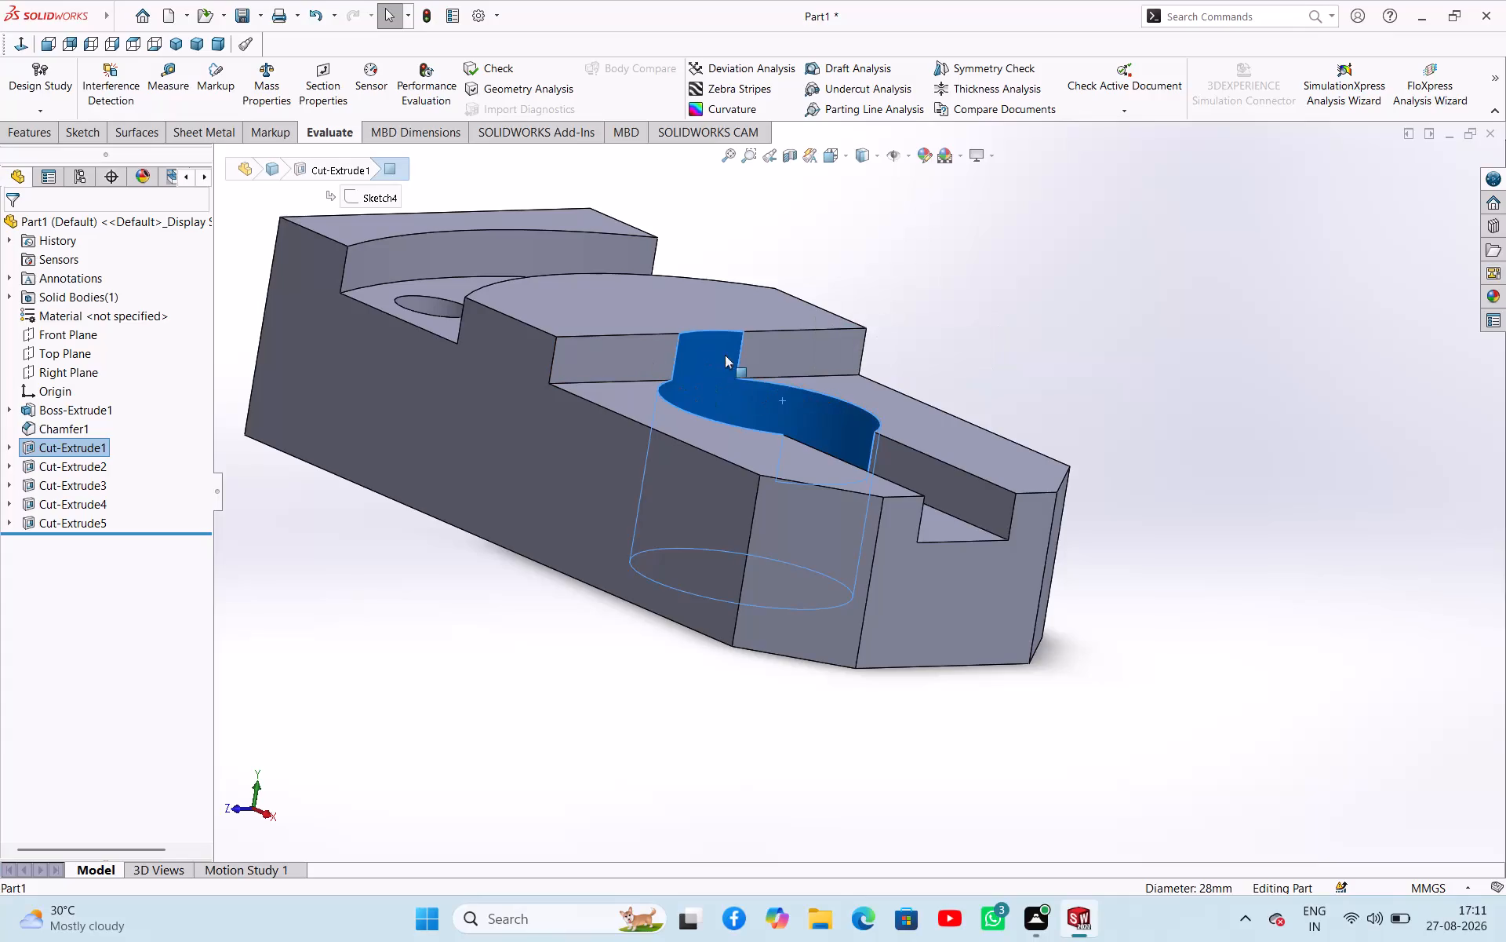
Select the step's vertical wall and the raised top face in turn to examine them, finishing with the selection cleared.
{"action": "left_click", "coordinate": [765, 347]}
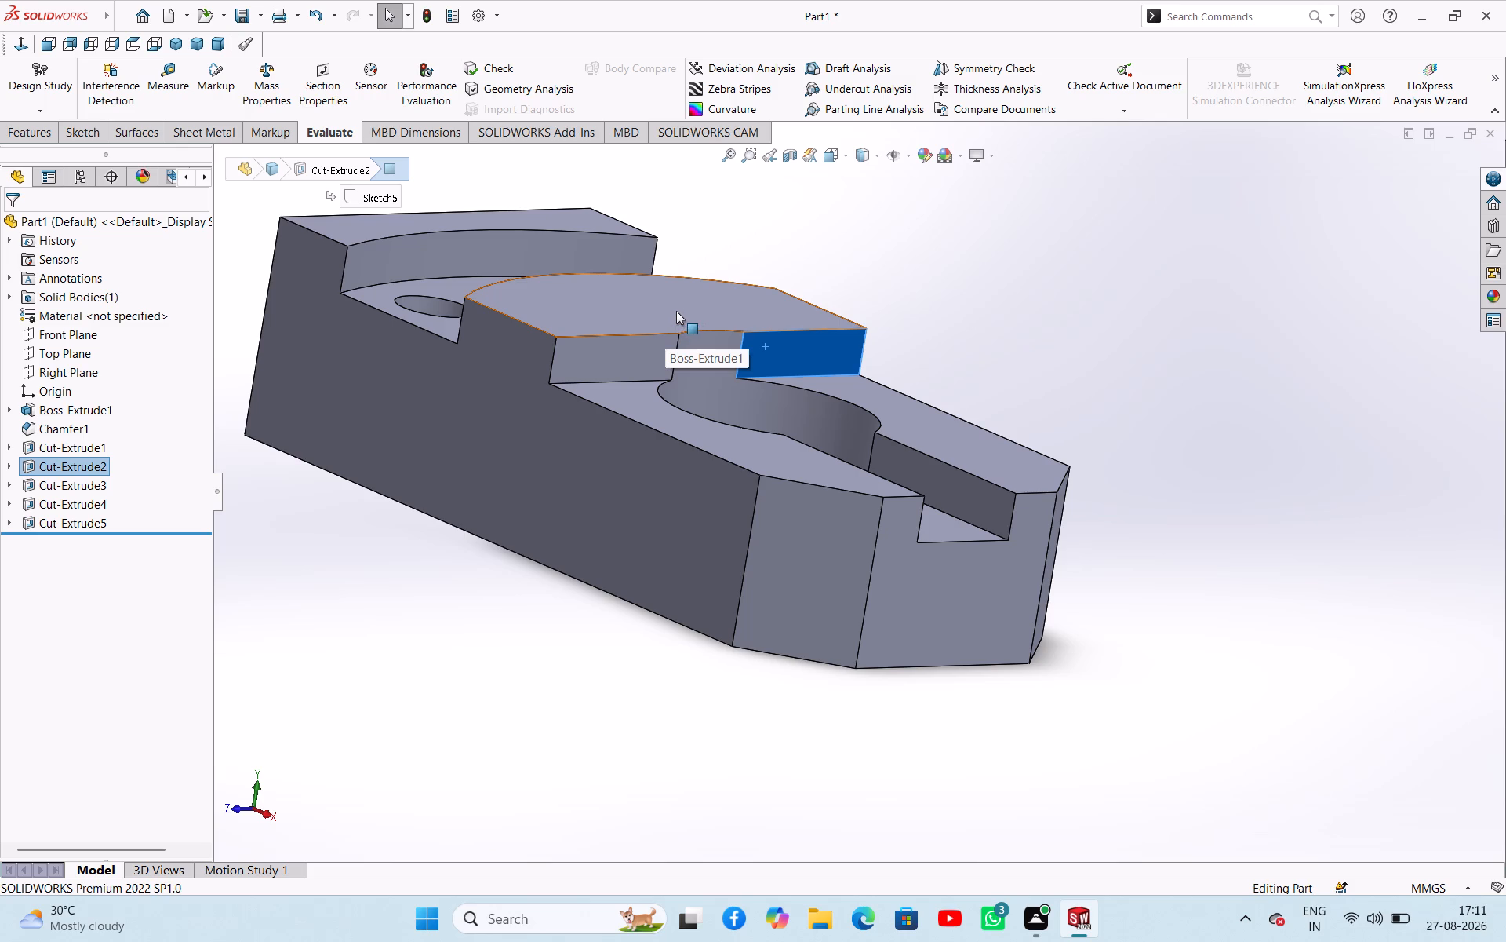
{"action": "left_click", "coordinate": [661, 315]}
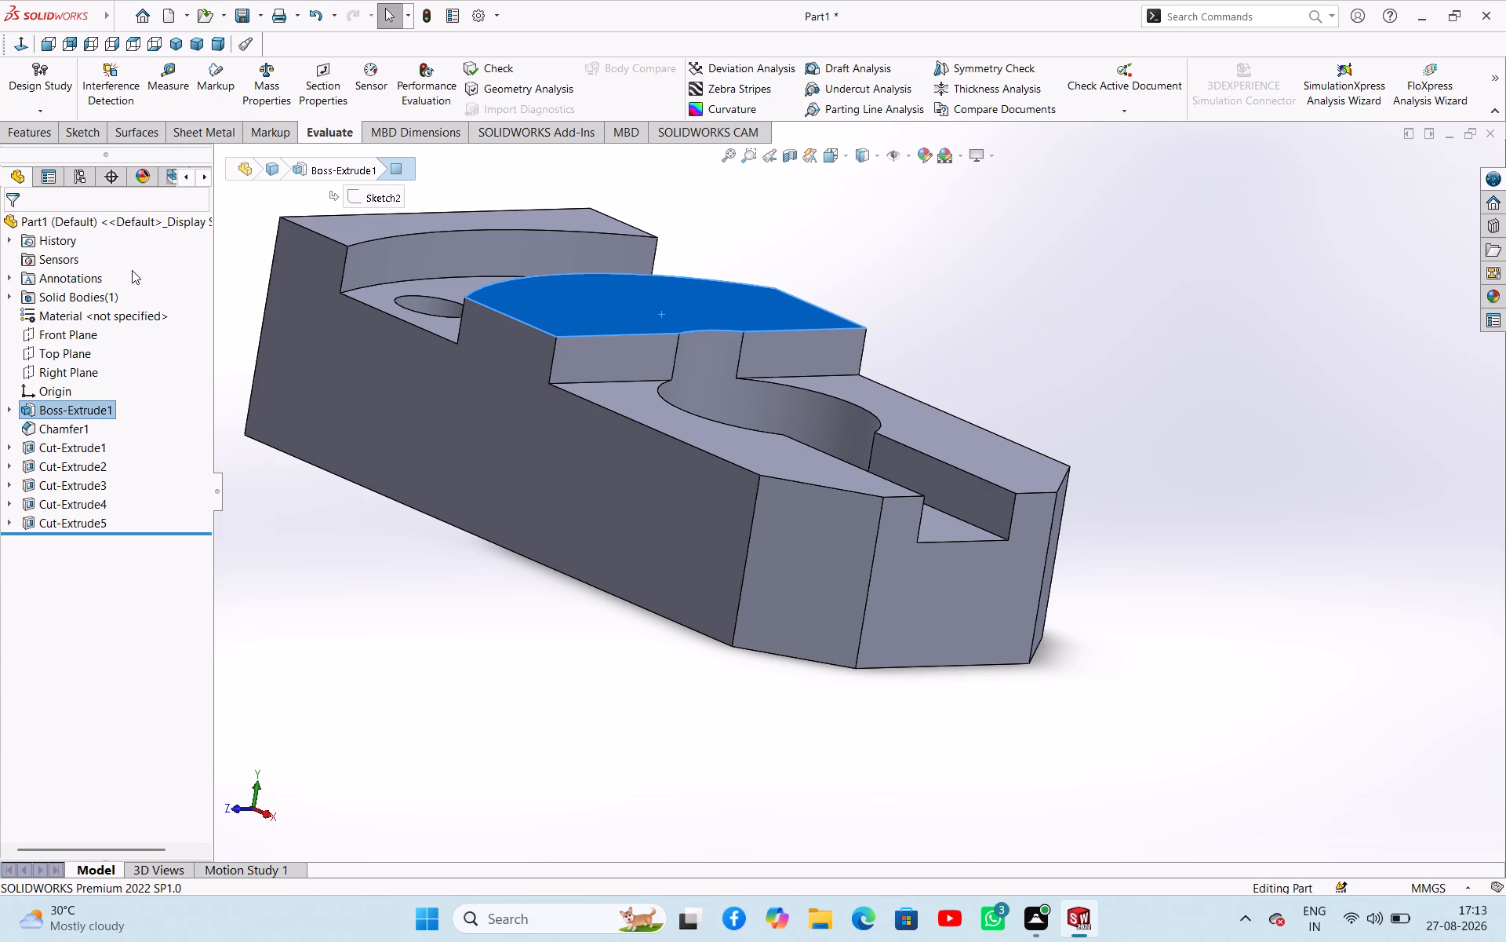
{"action": "scroll", "coordinate": [132, 270], "scroll_direction": "down", "scroll_amount": 1}
{"action": "scroll", "coordinate": [132, 270], "scroll_direction": "up", "scroll_amount": 2}
{"action": "scroll", "coordinate": [235, 345], "scroll_direction": "up", "scroll_amount": 1}
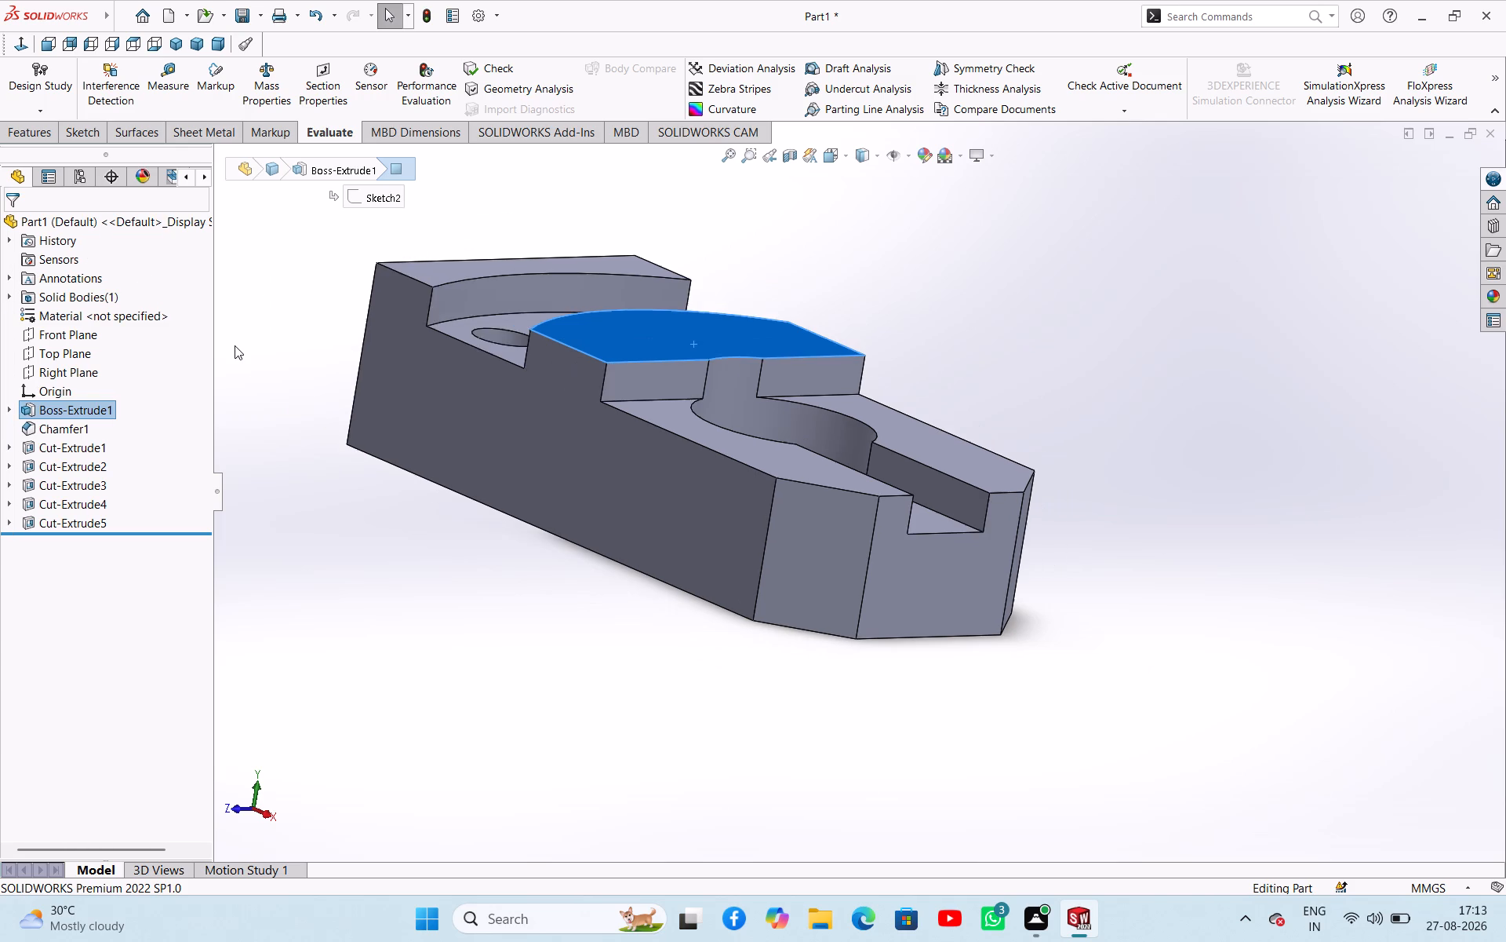
{"action": "scroll", "coordinate": [235, 345], "scroll_direction": "up", "scroll_amount": 1}
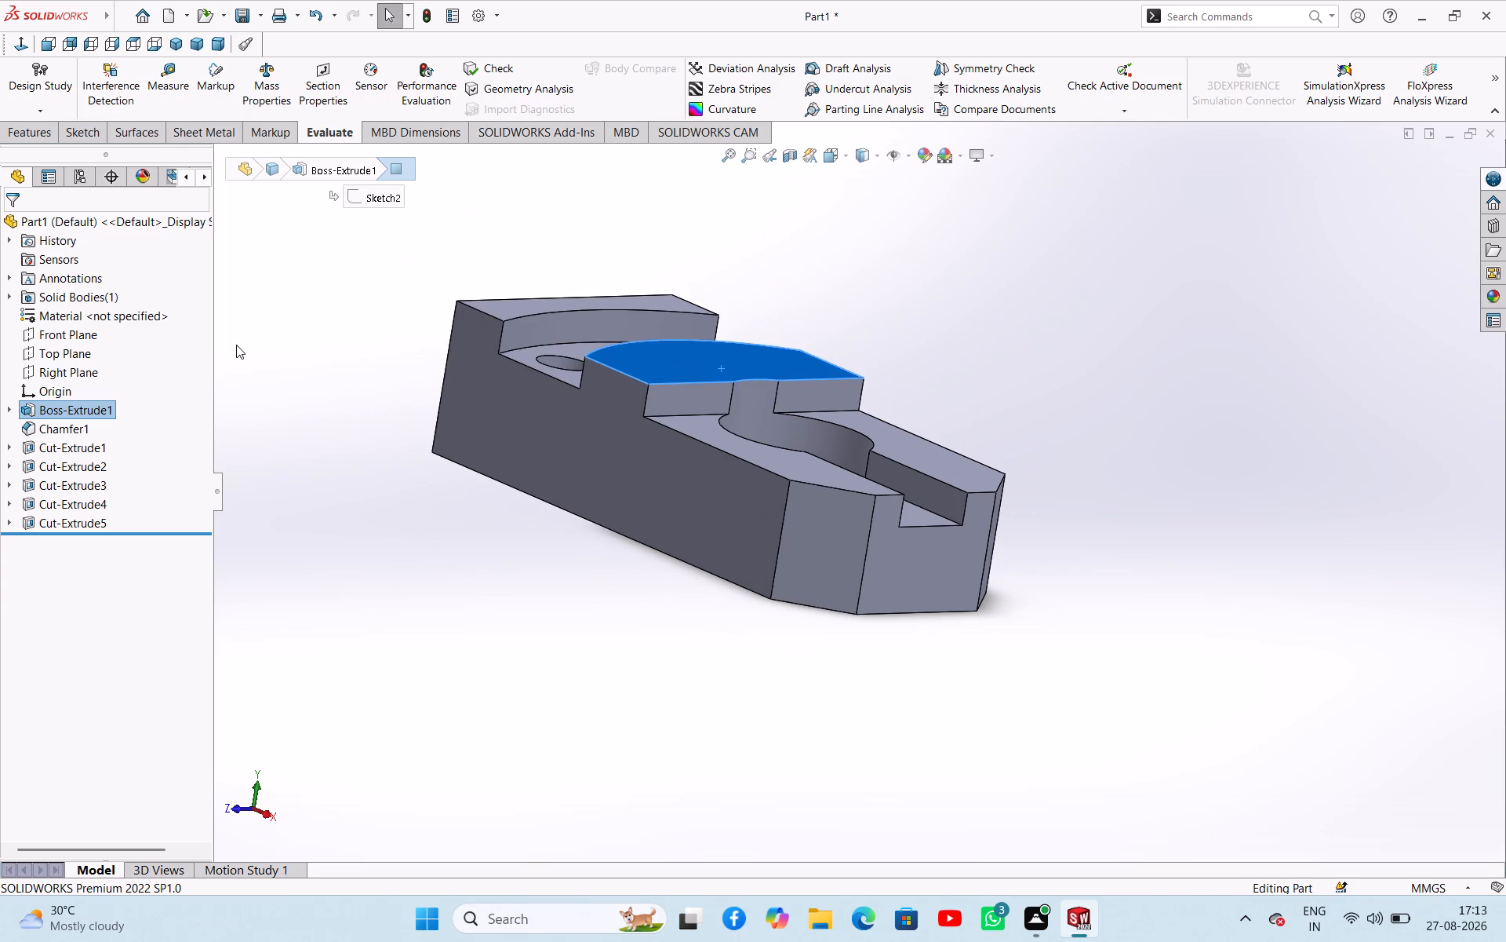
{"action": "left_click", "coordinate": [467, 504]}
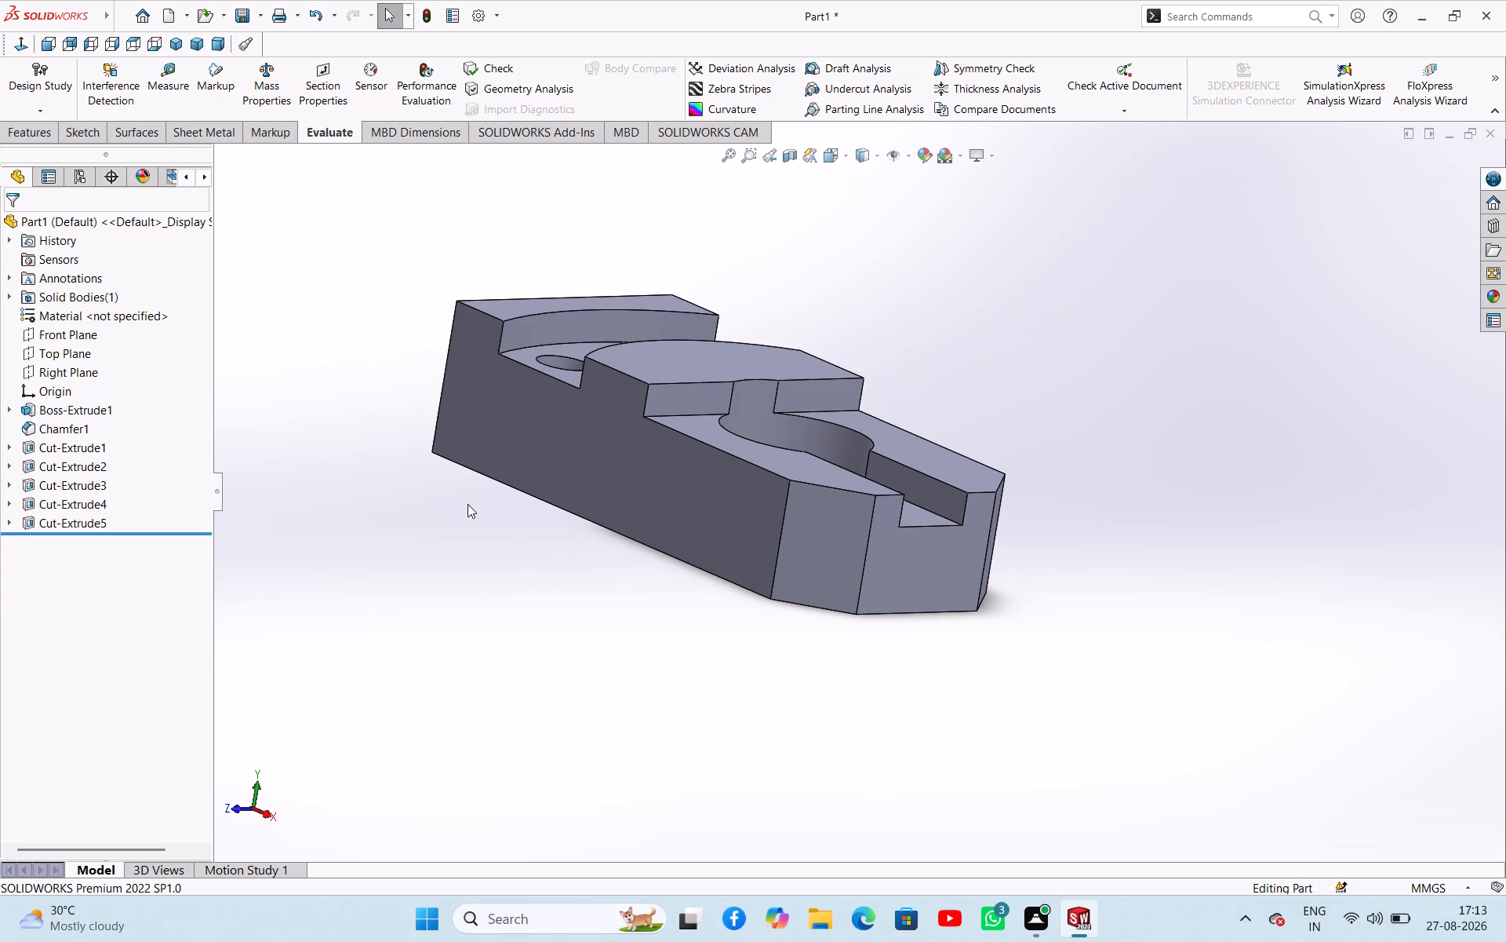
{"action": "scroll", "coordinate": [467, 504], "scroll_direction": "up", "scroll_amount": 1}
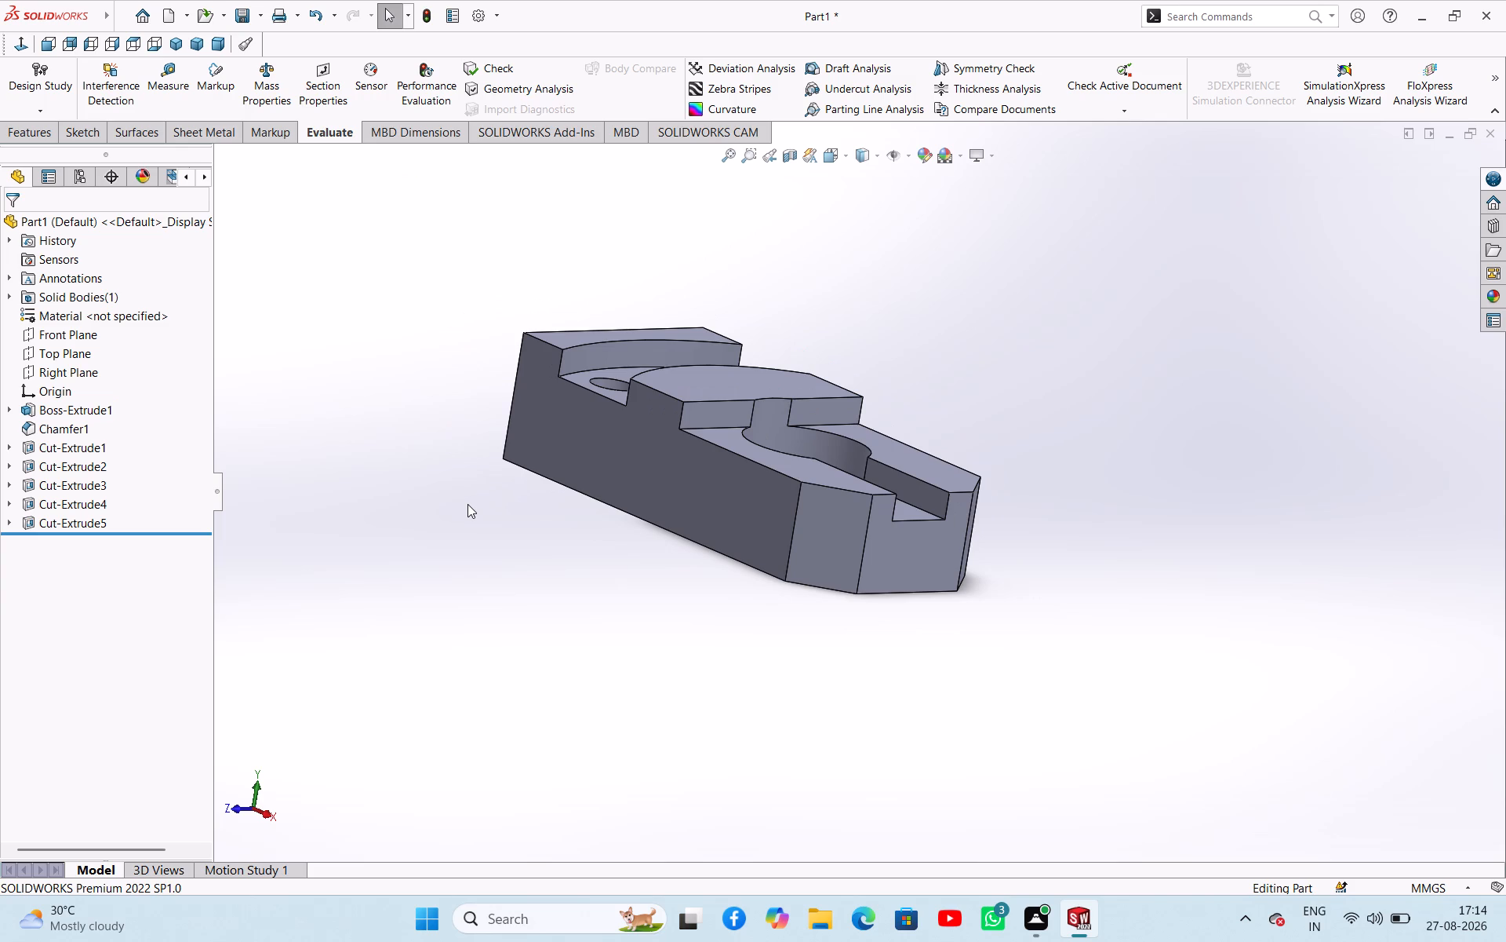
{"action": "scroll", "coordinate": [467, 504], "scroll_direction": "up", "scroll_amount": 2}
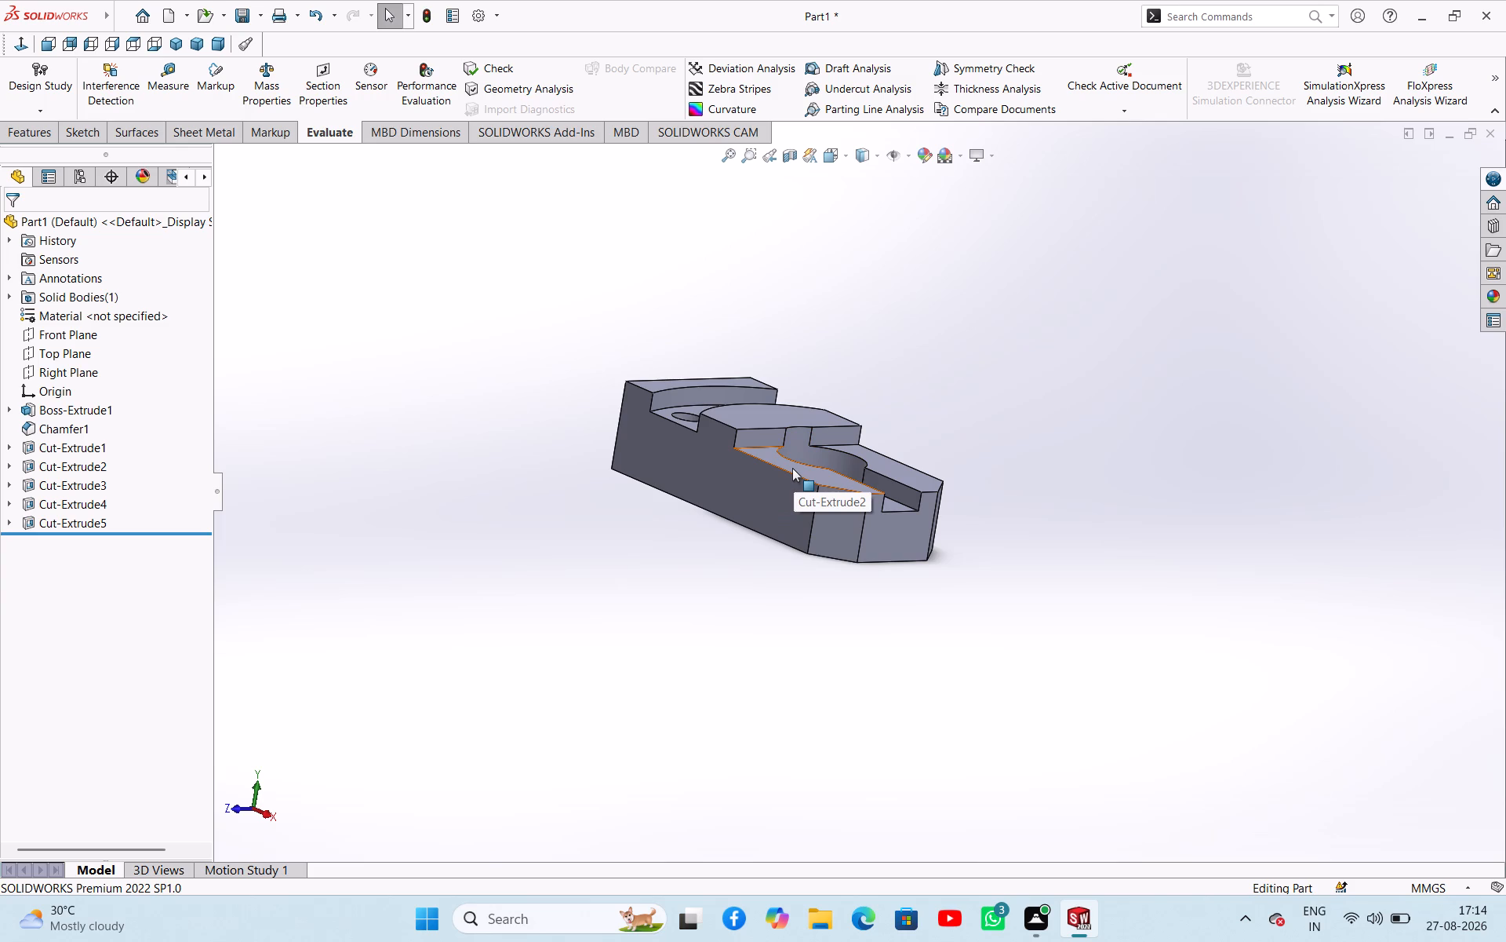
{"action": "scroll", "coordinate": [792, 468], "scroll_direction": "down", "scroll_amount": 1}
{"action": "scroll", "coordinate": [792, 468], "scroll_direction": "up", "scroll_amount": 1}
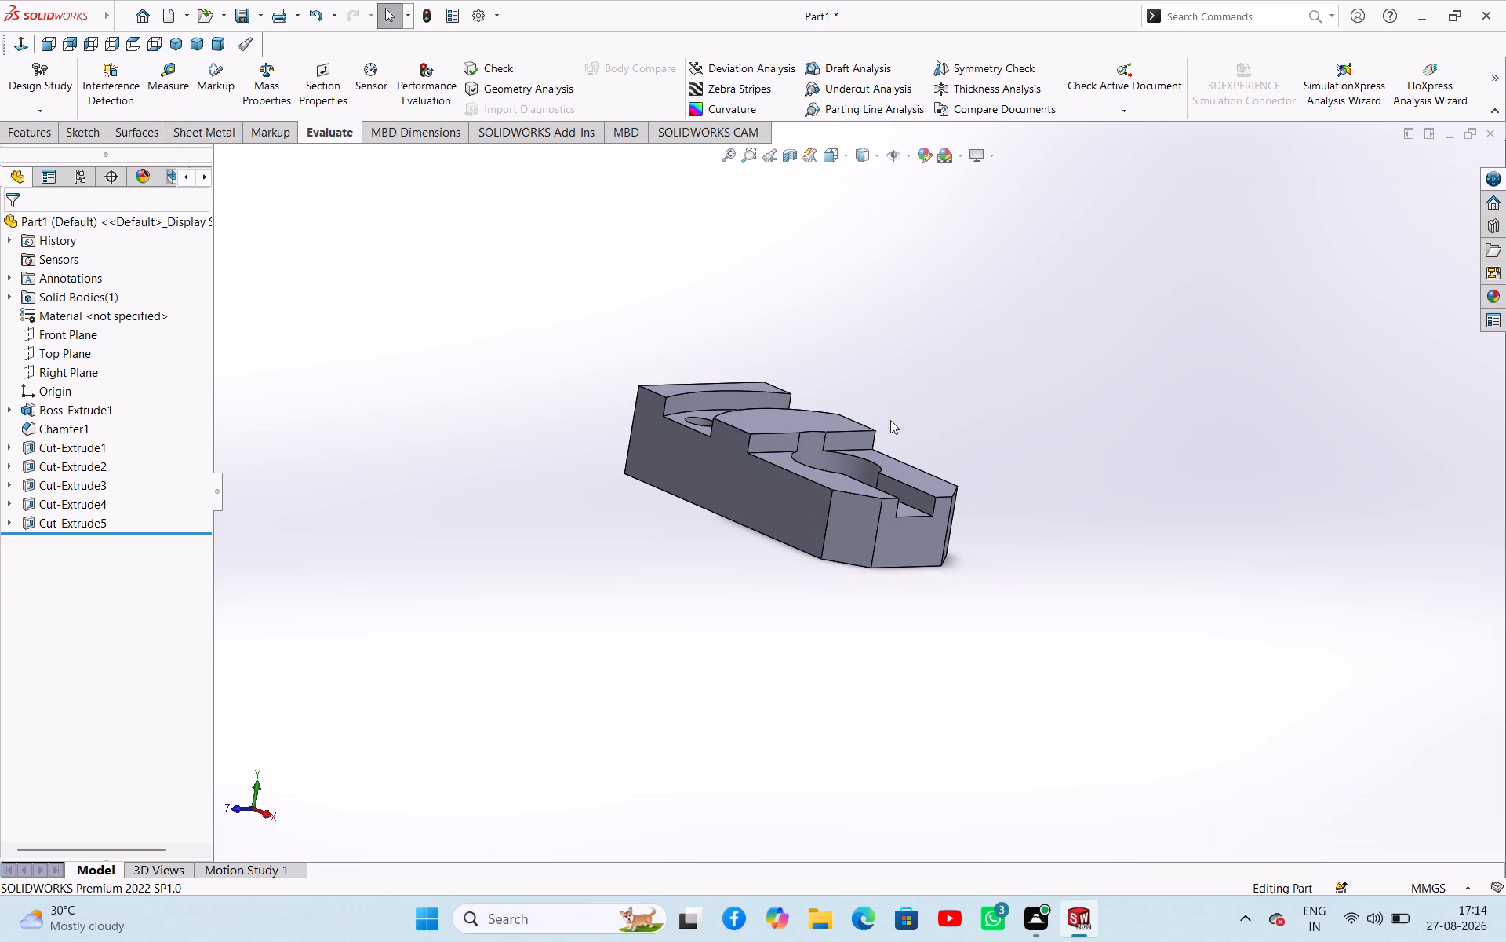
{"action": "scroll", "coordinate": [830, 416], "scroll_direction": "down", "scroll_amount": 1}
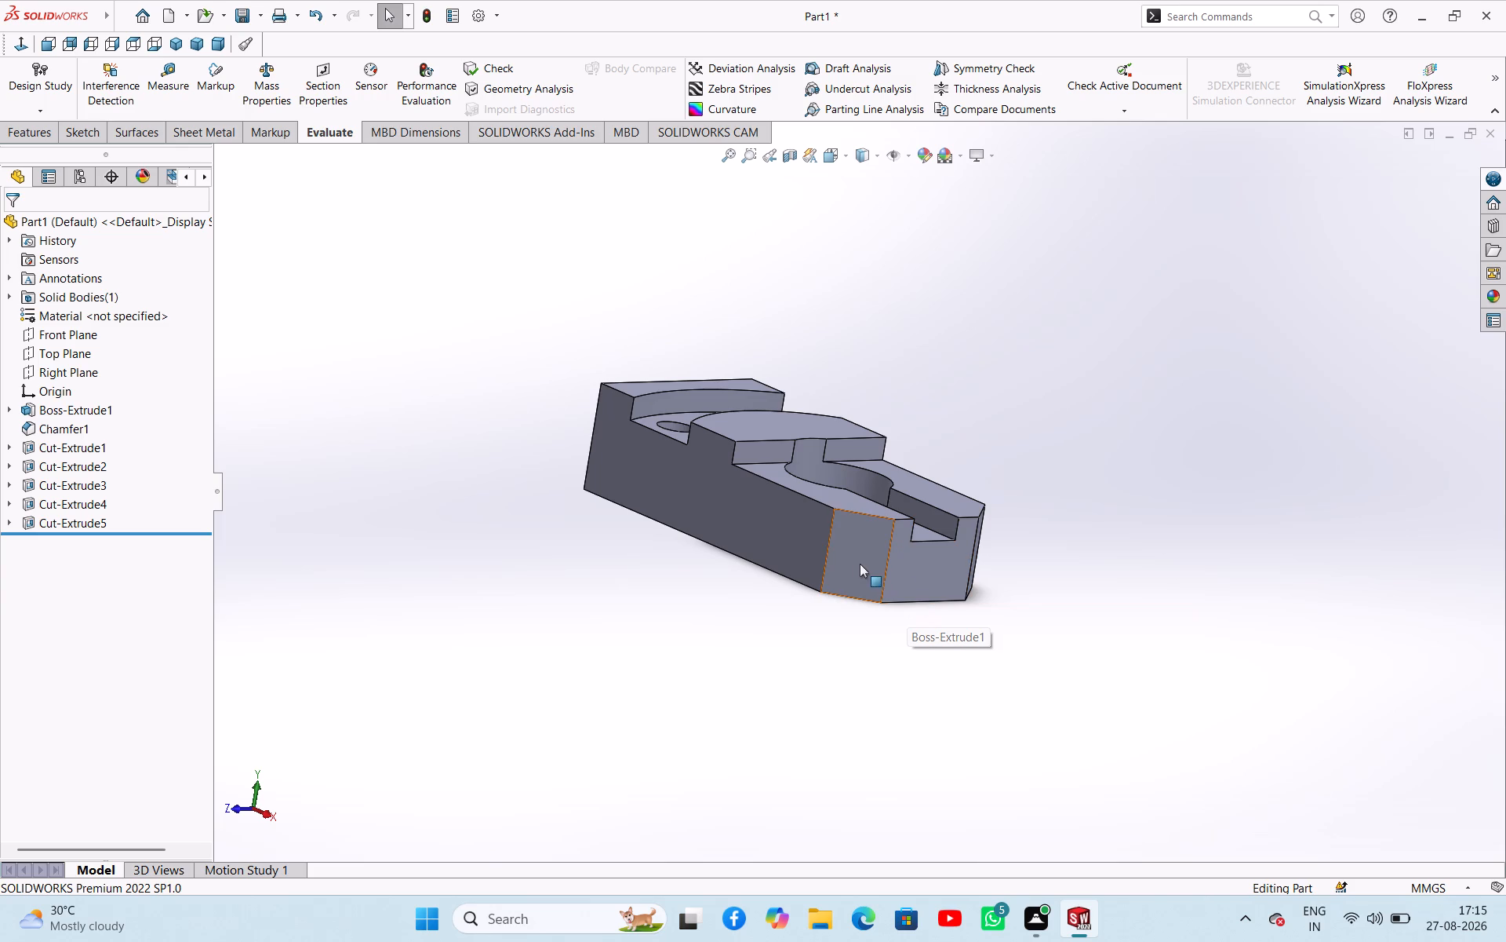
Examine the curved groove's floor and outer wall, the step's vertical wall and the raised top face by selecting them in turn.
{"action": "middle_click_drag", "start_coordinate": [798, 491], "coordinate": [790, 587]}
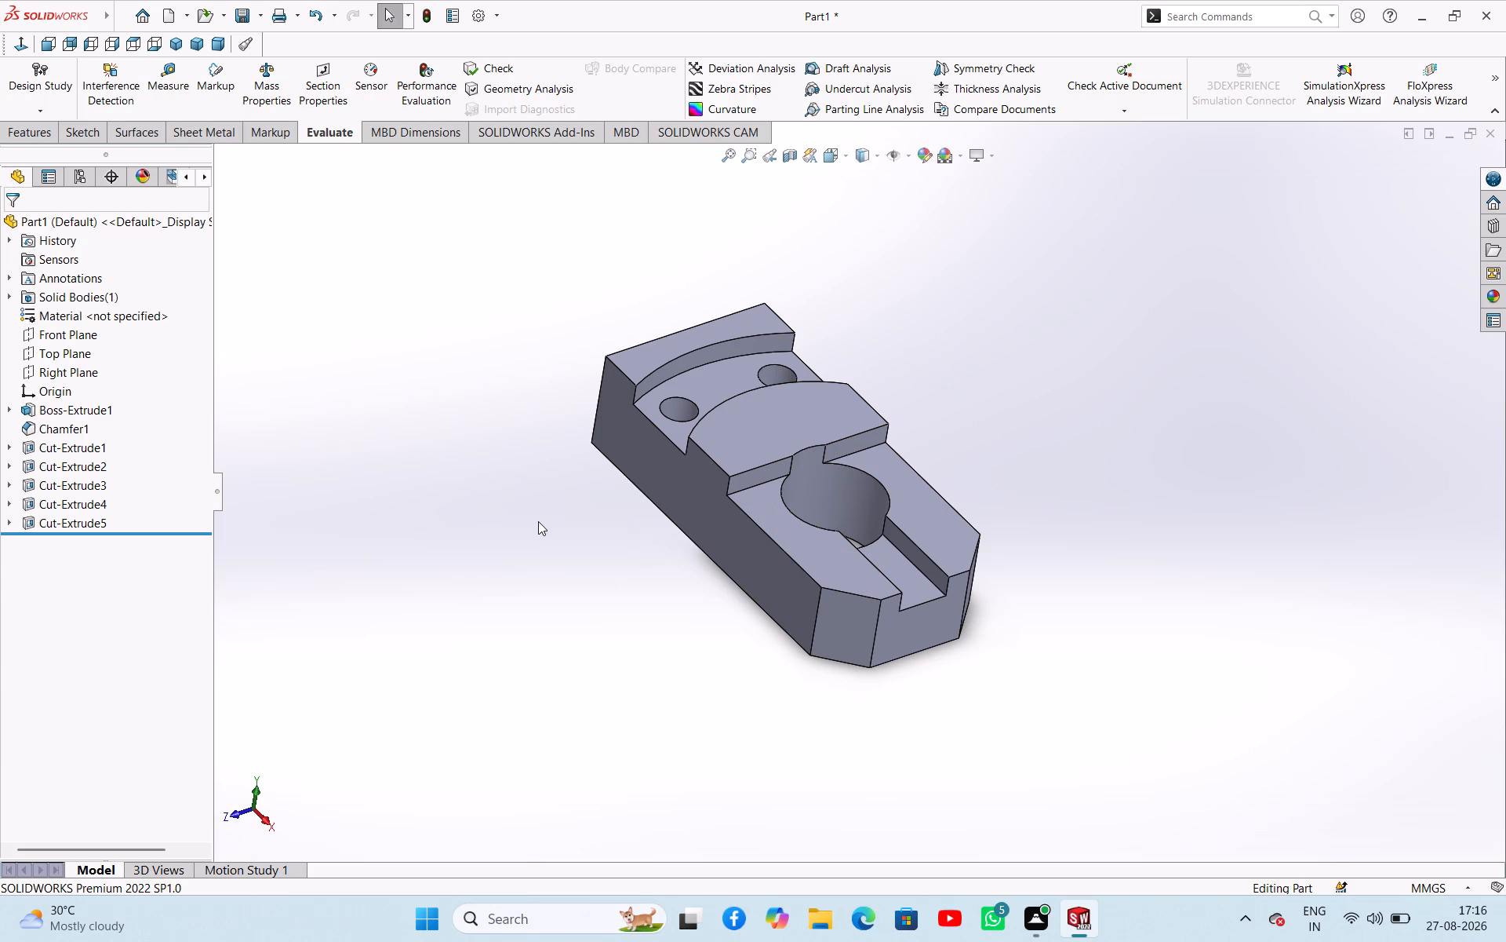
{"action": "scroll", "coordinate": [624, 440], "scroll_direction": "up", "scroll_amount": 1}
{"action": "scroll", "coordinate": [730, 420], "scroll_direction": "down", "scroll_amount": 1}
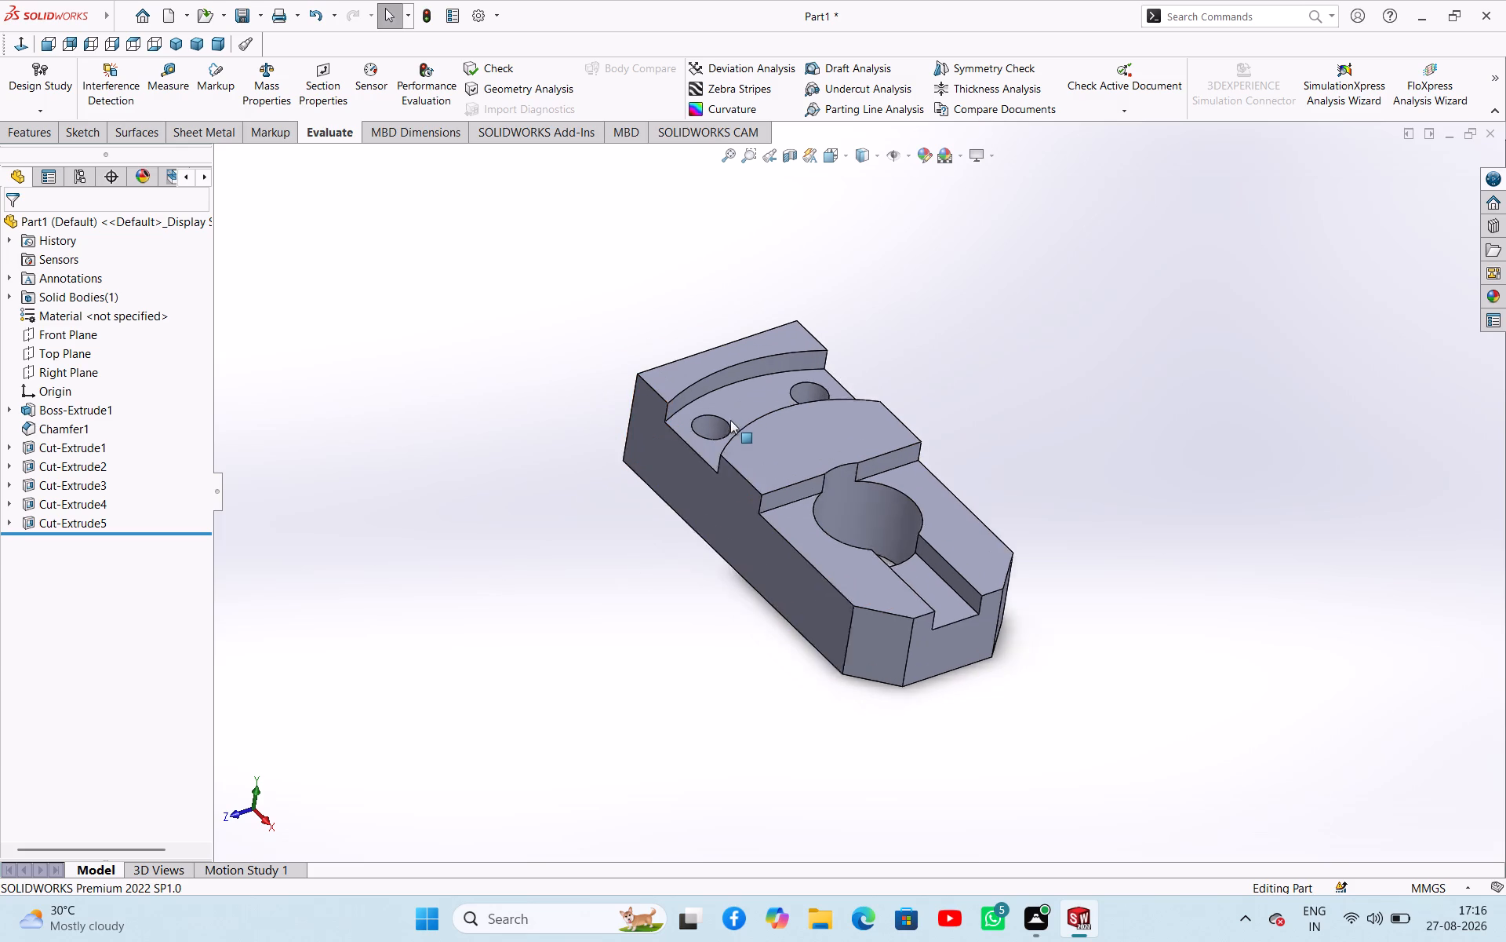
{"action": "scroll", "coordinate": [730, 420], "scroll_direction": "down", "scroll_amount": 2}
{"action": "left_click", "coordinate": [734, 411]}
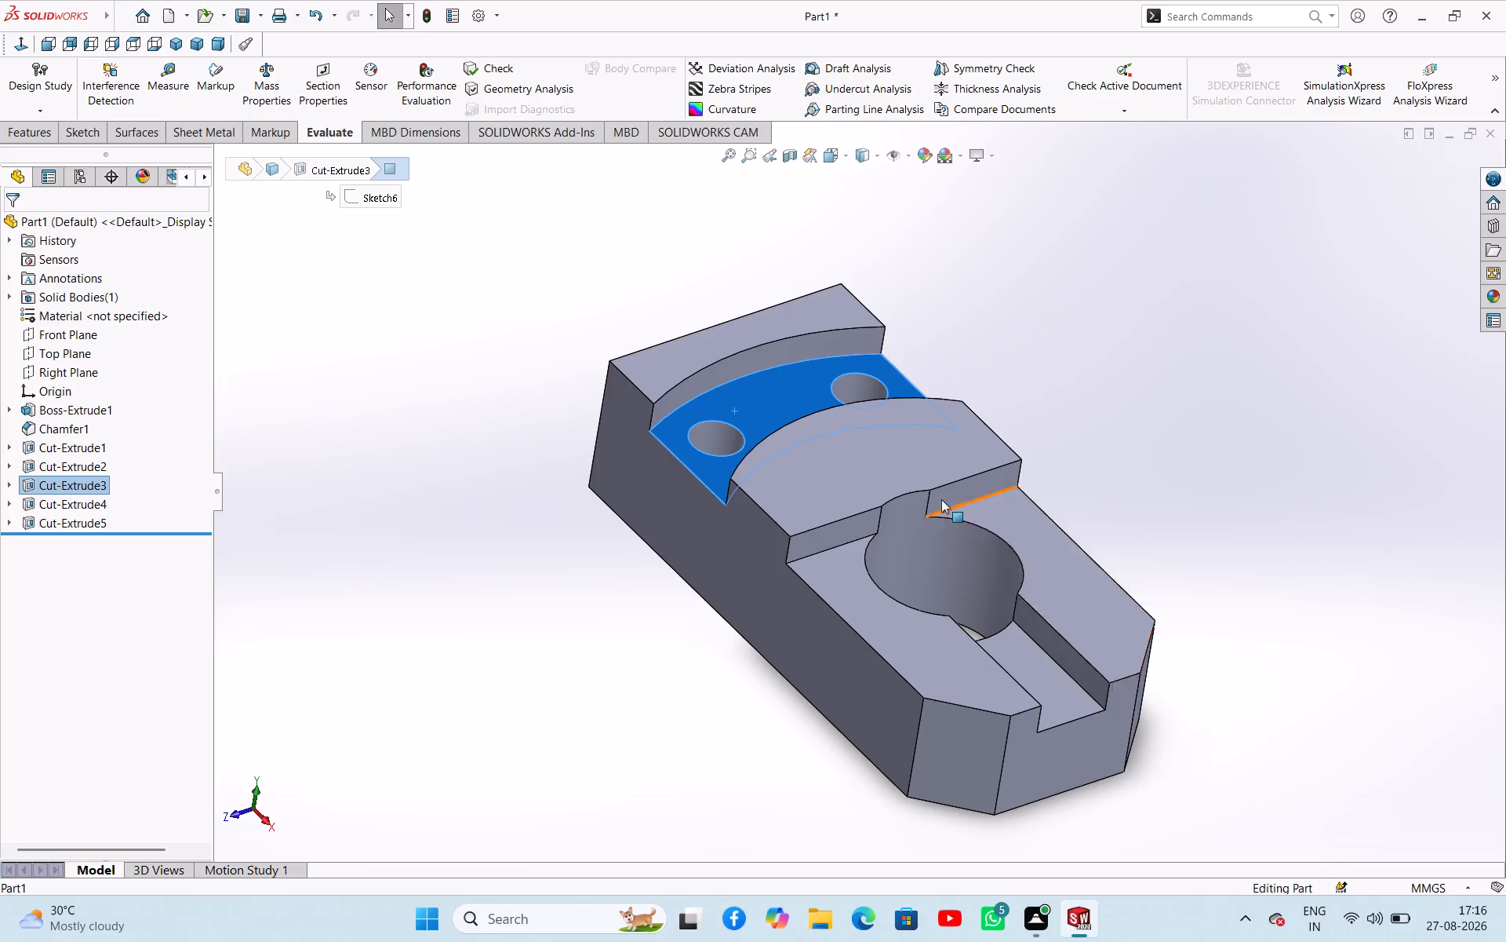
{"action": "left_click", "coordinate": [940, 498]}
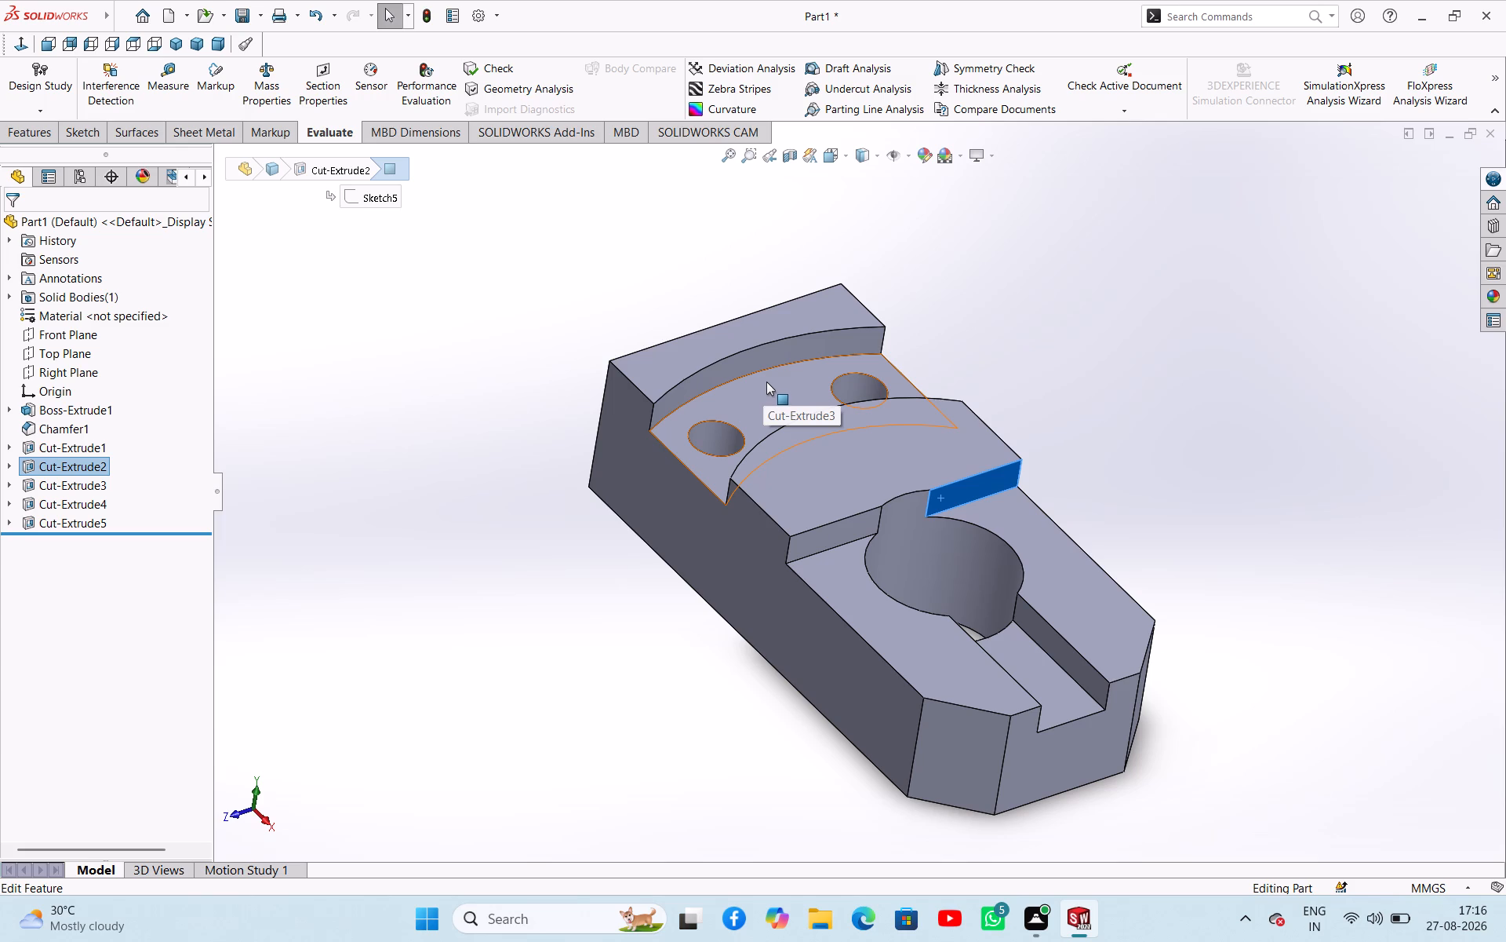
{"action": "left_click", "coordinate": [760, 364]}
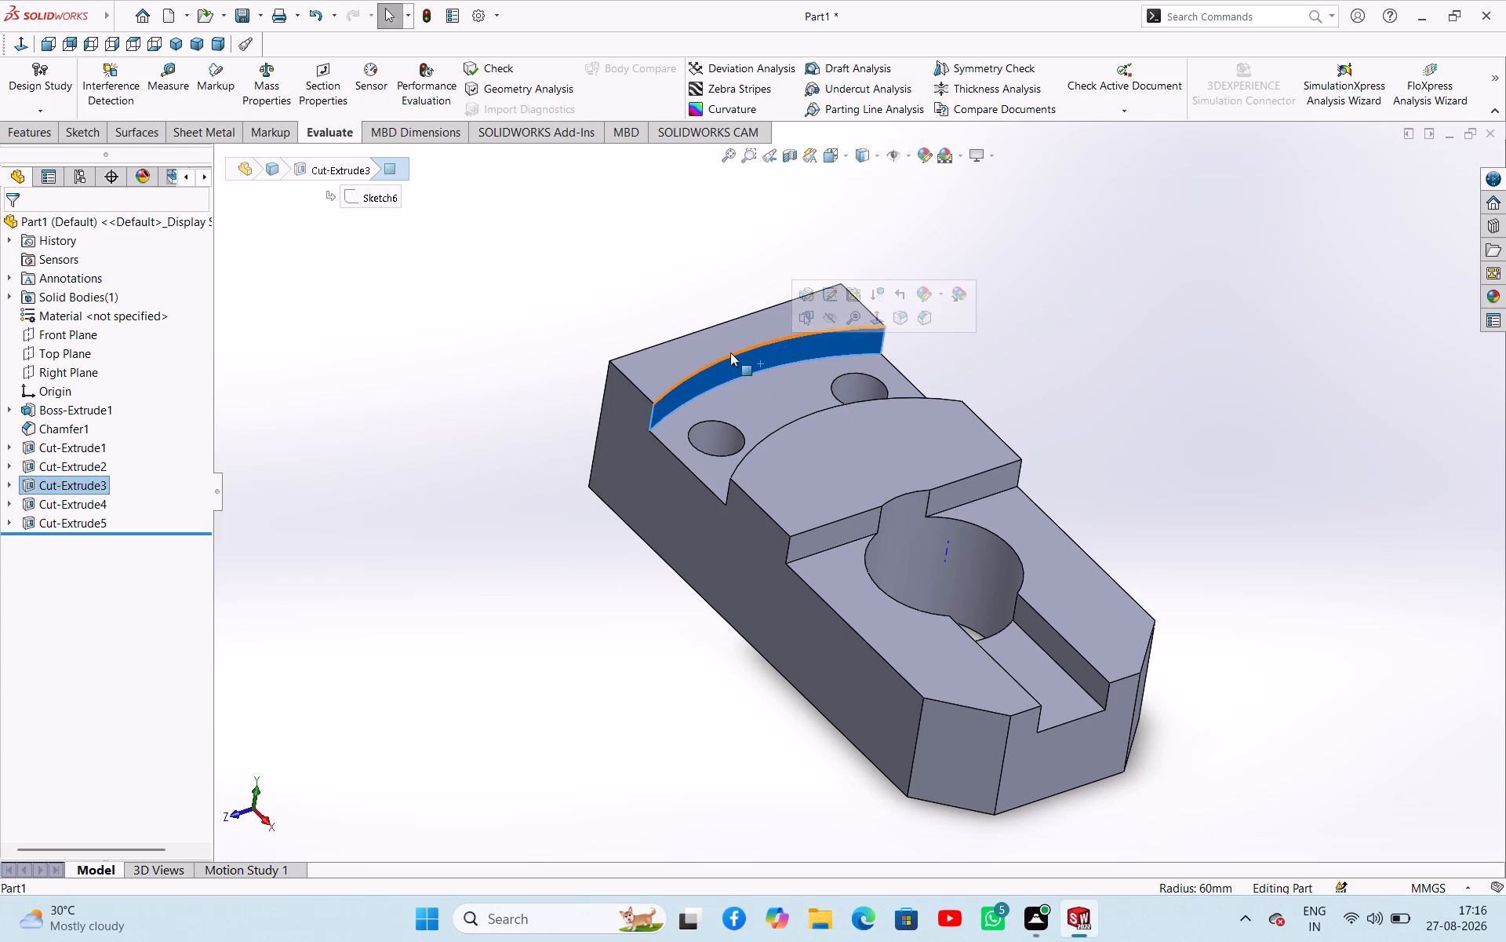
{"action": "left_click", "coordinate": [730, 352]}
{"action": "left_click", "coordinate": [700, 338]}
{"action": "left_click", "coordinate": [634, 273]}
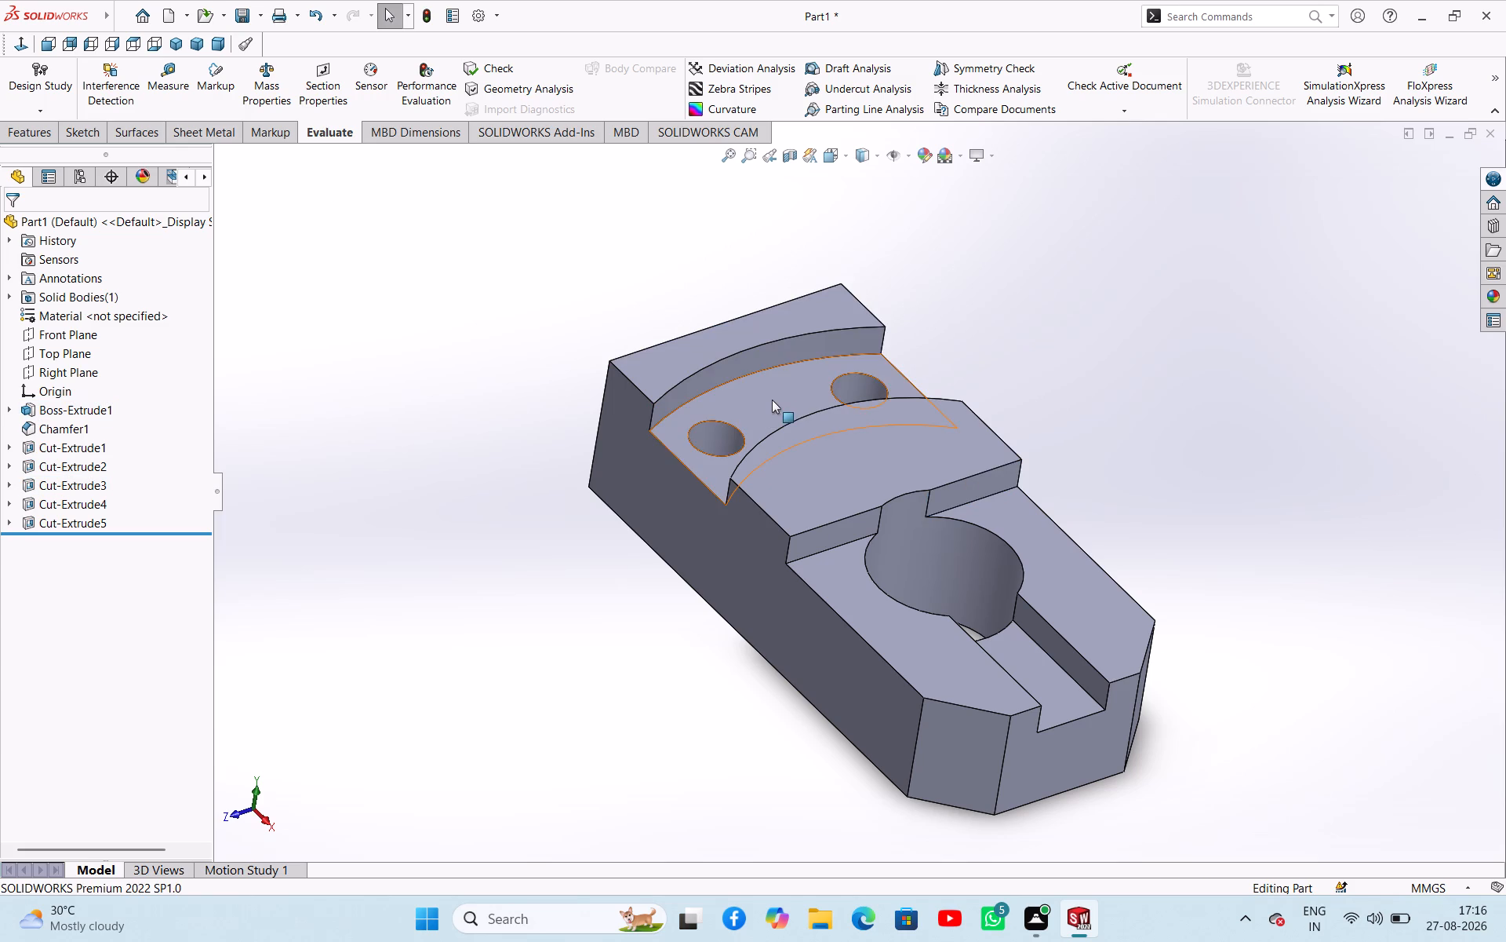
{"action": "left_click", "coordinate": [772, 400]}
{"action": "left_click", "coordinate": [827, 445]}
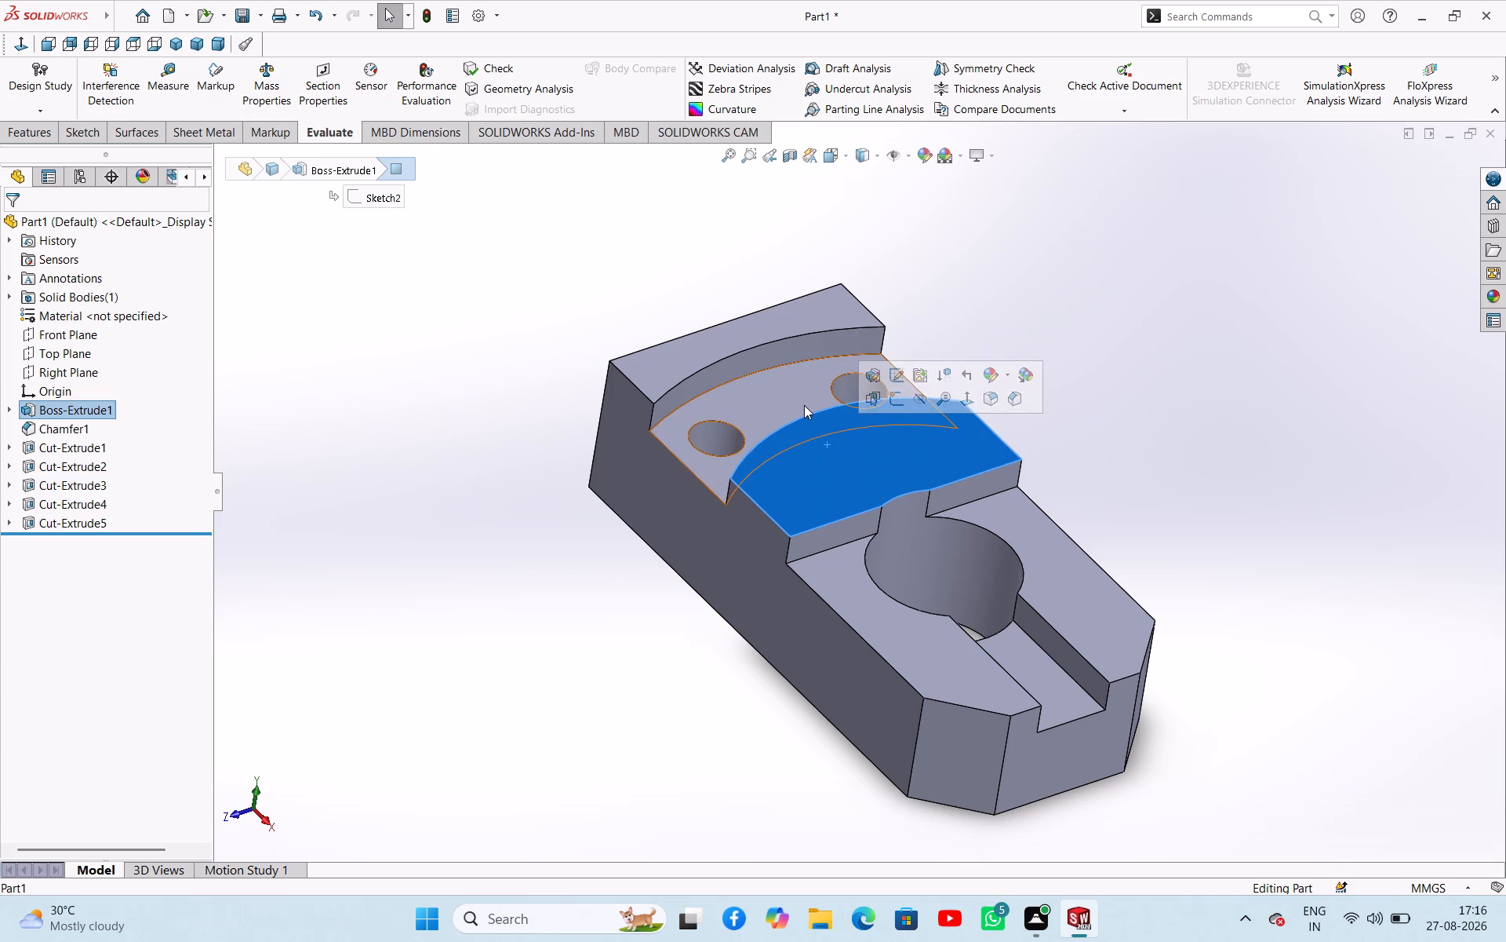
{"action": "left_click", "coordinate": [804, 405]}
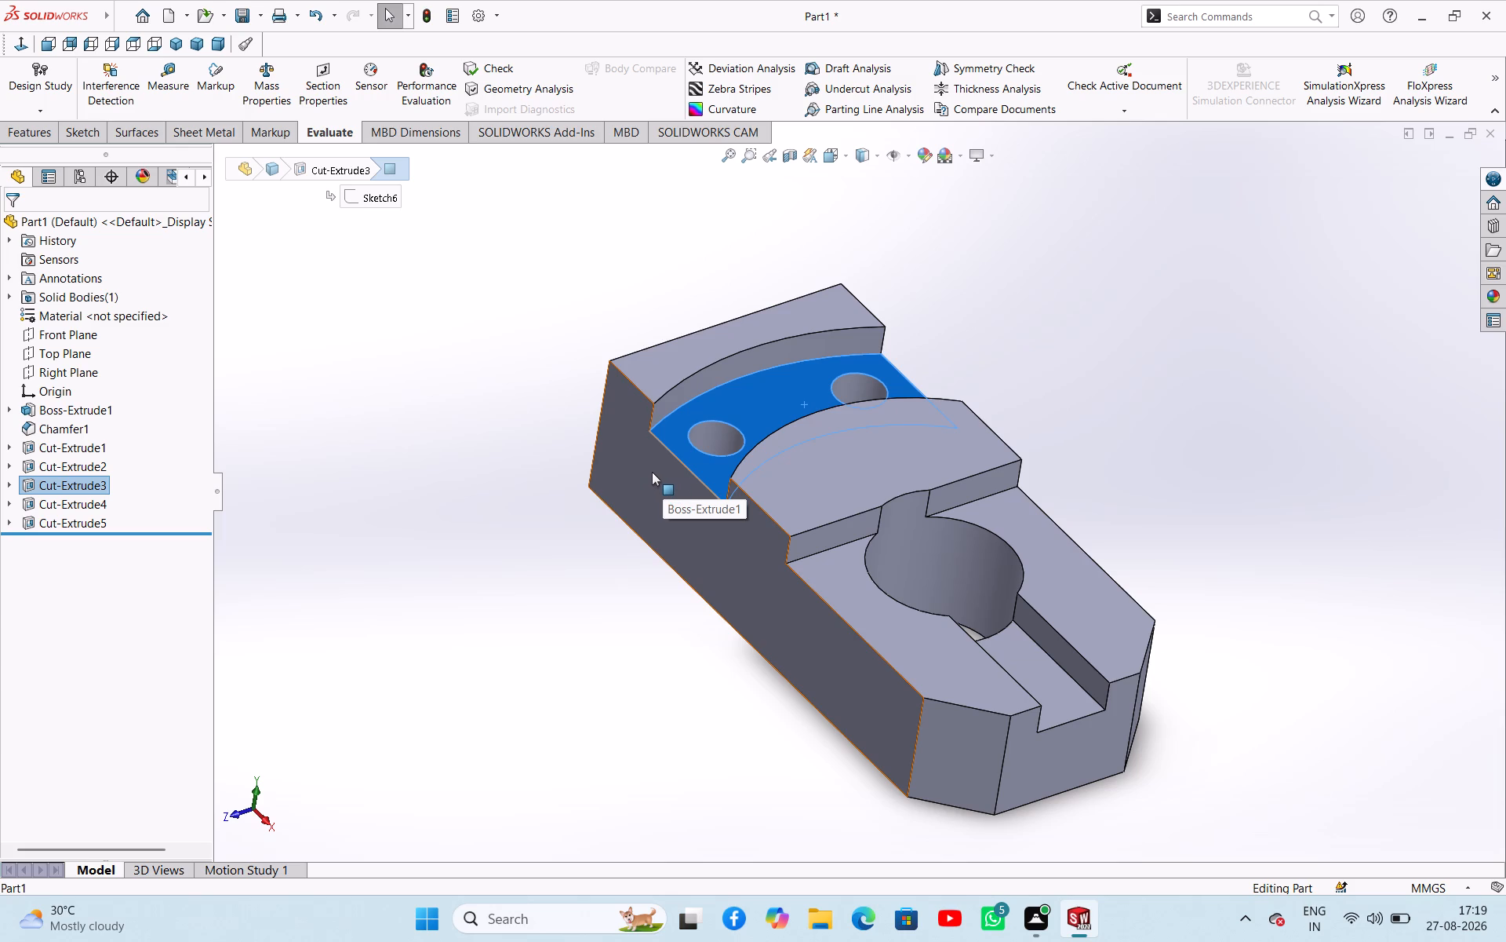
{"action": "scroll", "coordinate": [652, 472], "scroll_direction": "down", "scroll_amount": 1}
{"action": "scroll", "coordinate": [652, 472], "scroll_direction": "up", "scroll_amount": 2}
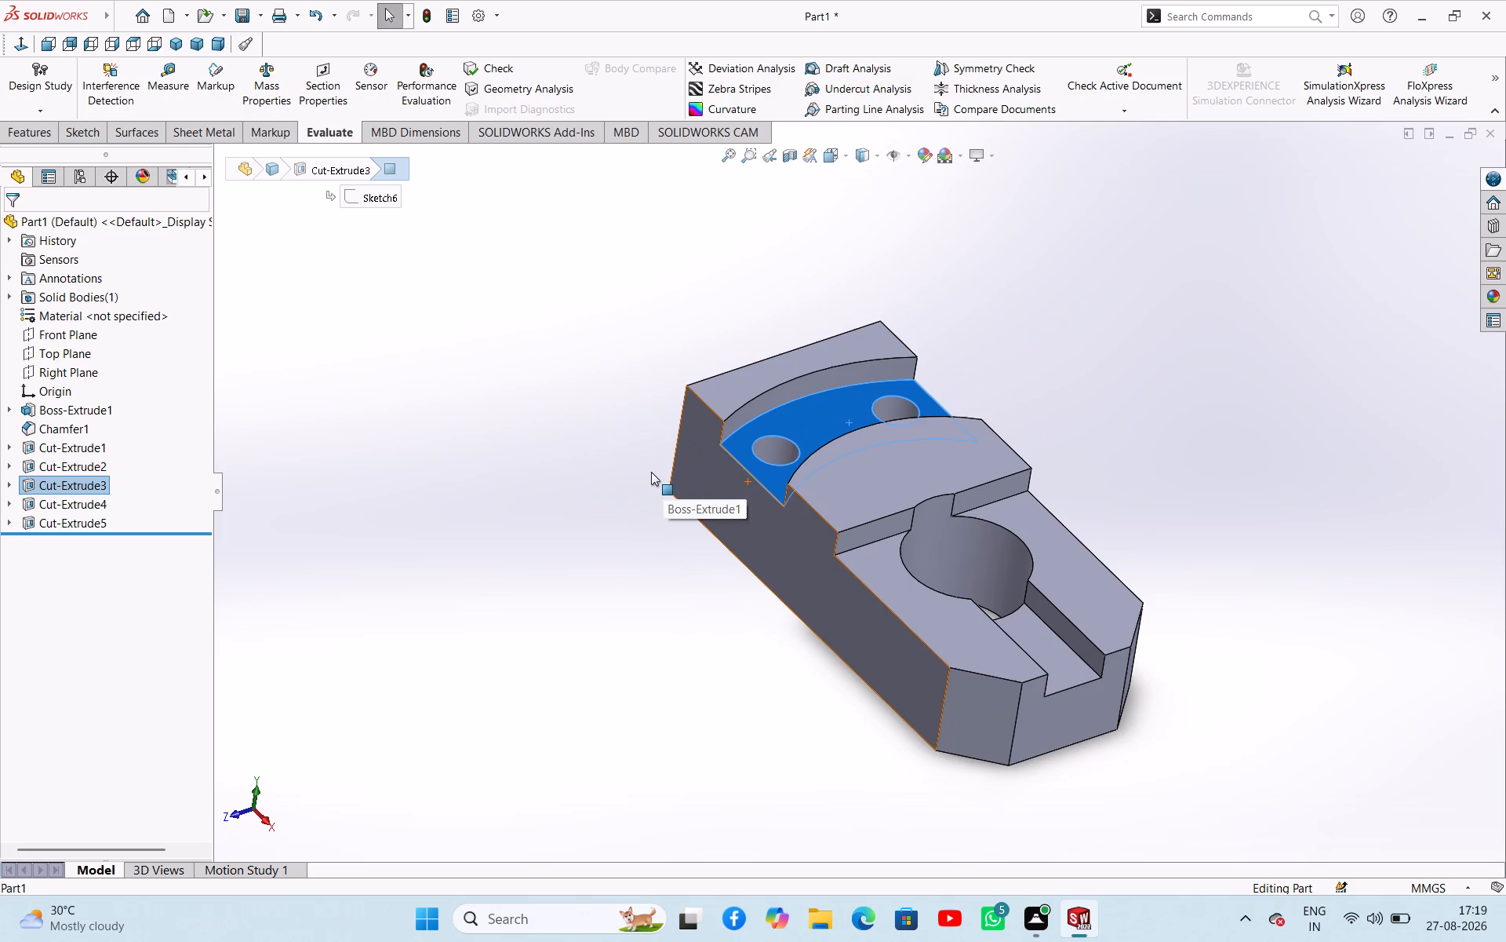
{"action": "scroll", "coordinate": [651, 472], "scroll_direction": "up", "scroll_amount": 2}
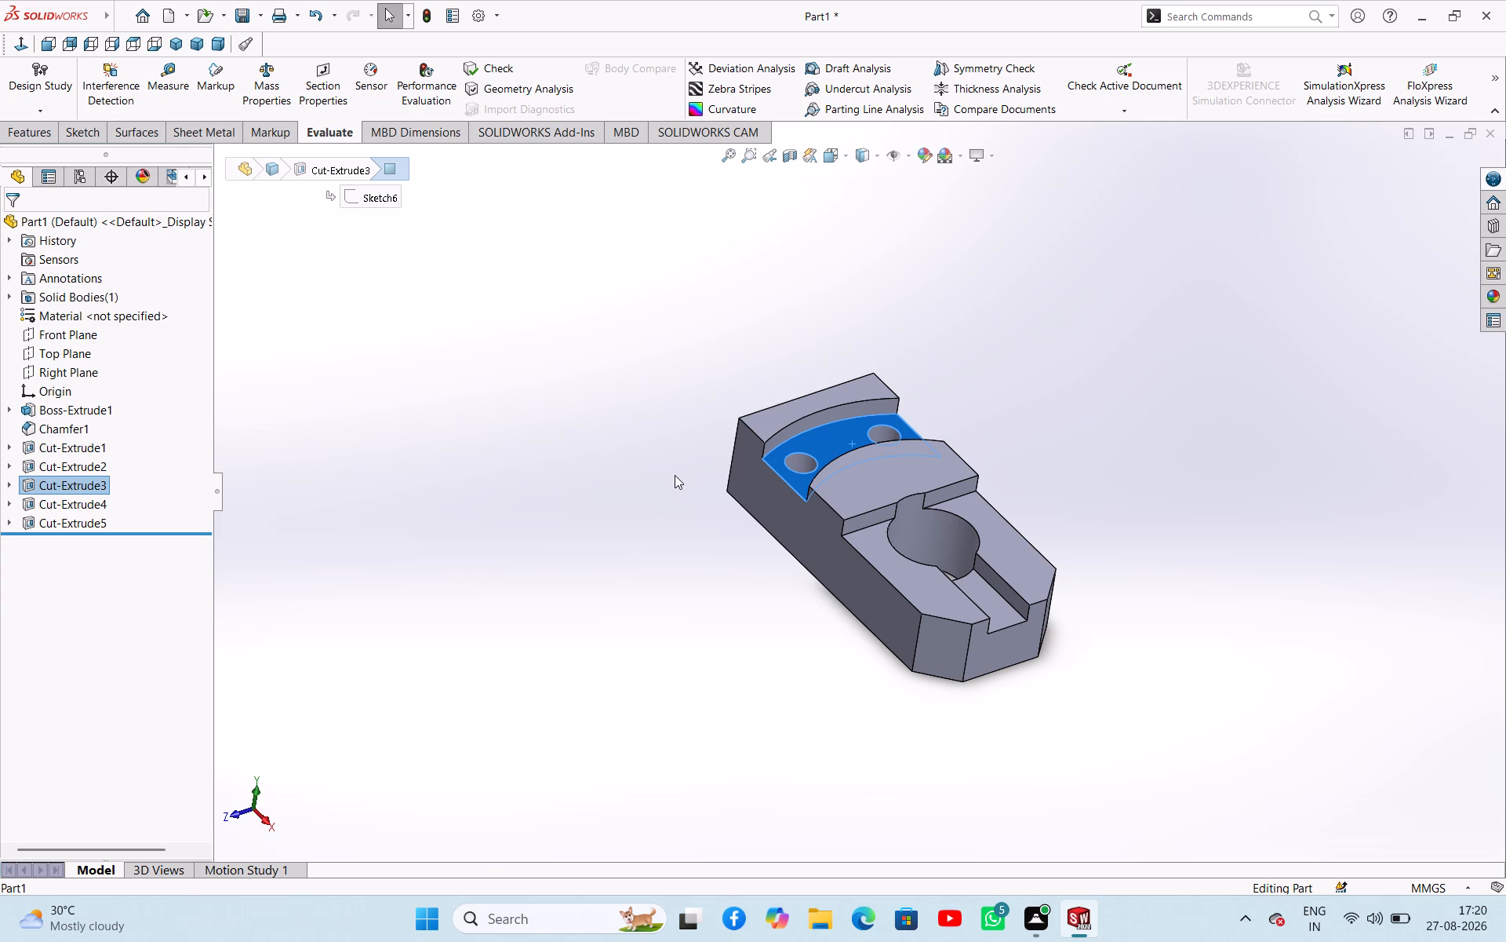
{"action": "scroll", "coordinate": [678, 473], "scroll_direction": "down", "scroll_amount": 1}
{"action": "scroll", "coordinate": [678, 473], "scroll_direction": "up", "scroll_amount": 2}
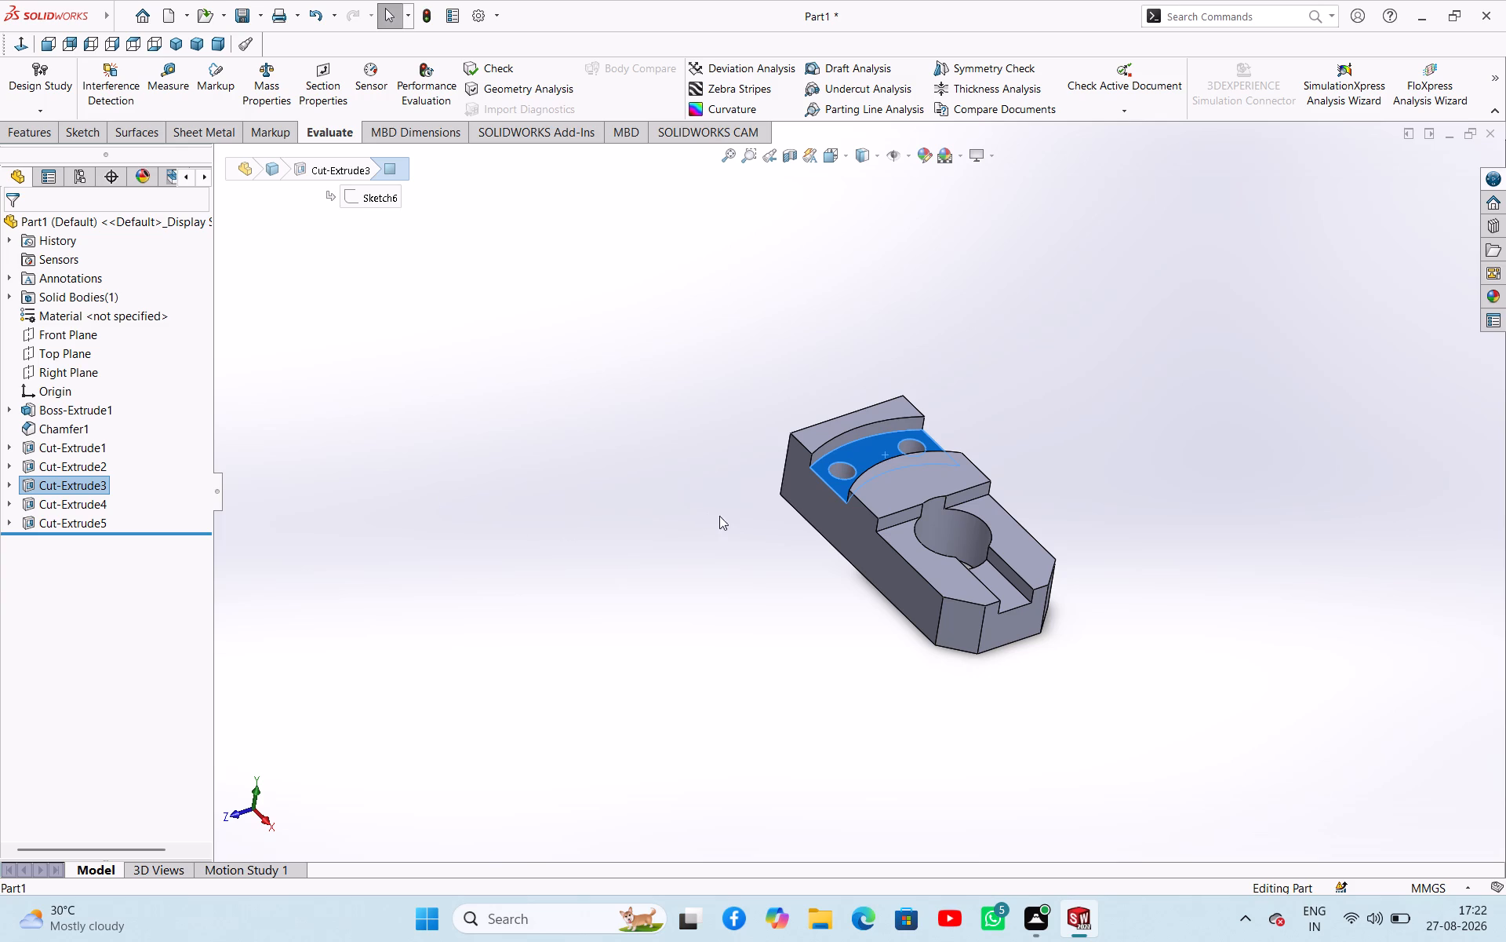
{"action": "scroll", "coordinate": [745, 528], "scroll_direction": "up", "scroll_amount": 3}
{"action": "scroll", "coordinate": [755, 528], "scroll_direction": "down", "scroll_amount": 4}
Select the chamfered corner face of the block and clear the selection.
{"action": "left_click", "coordinate": [1122, 597]}
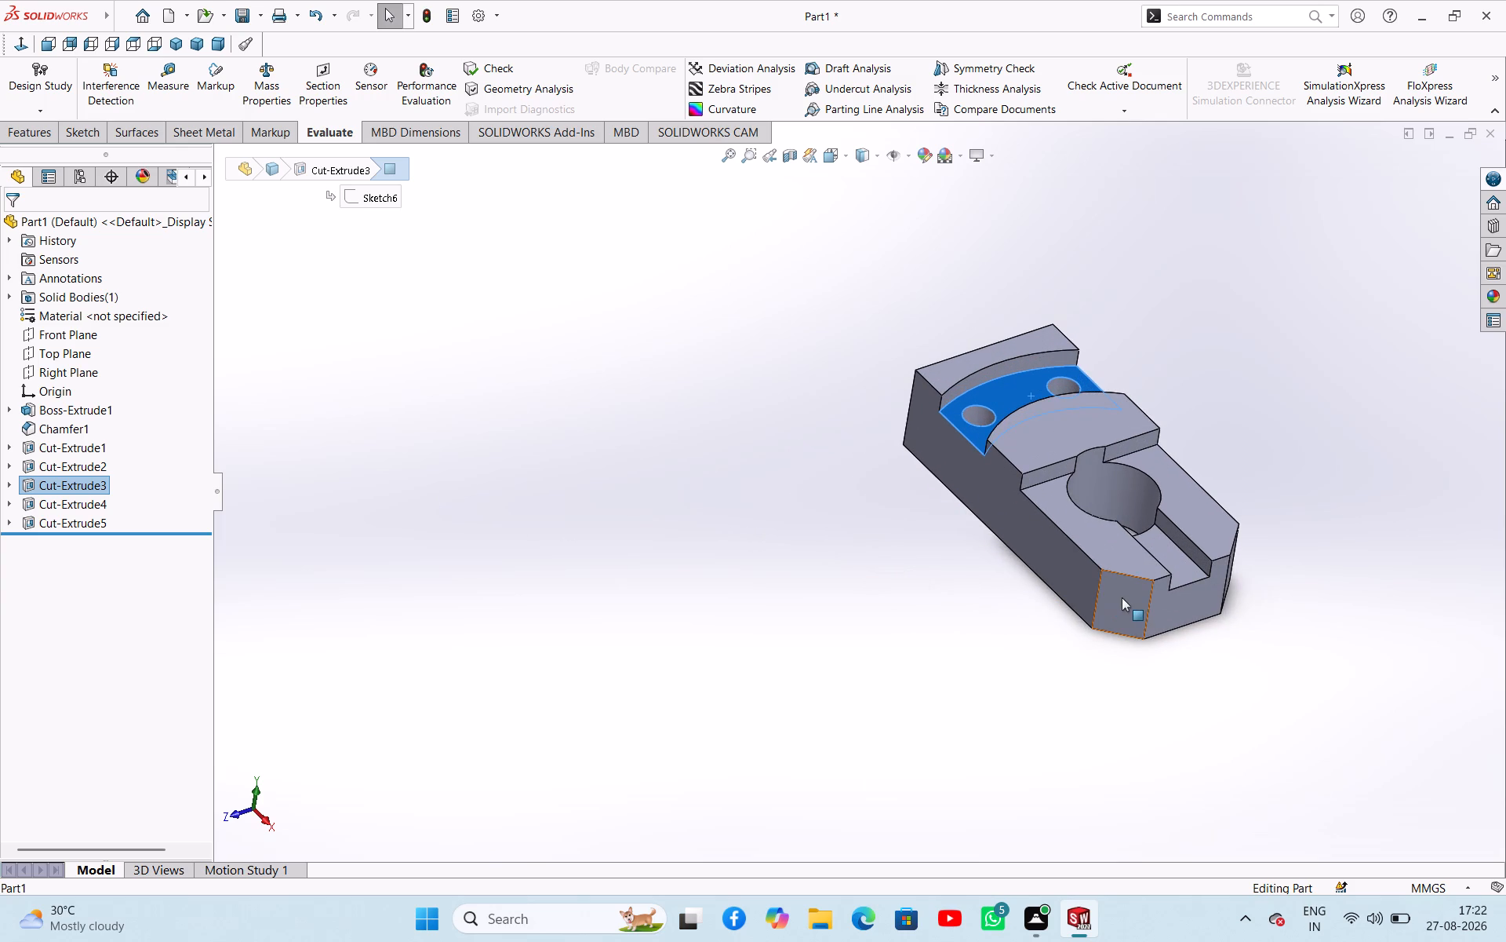
{"action": "left_click", "coordinate": [569, 520]}
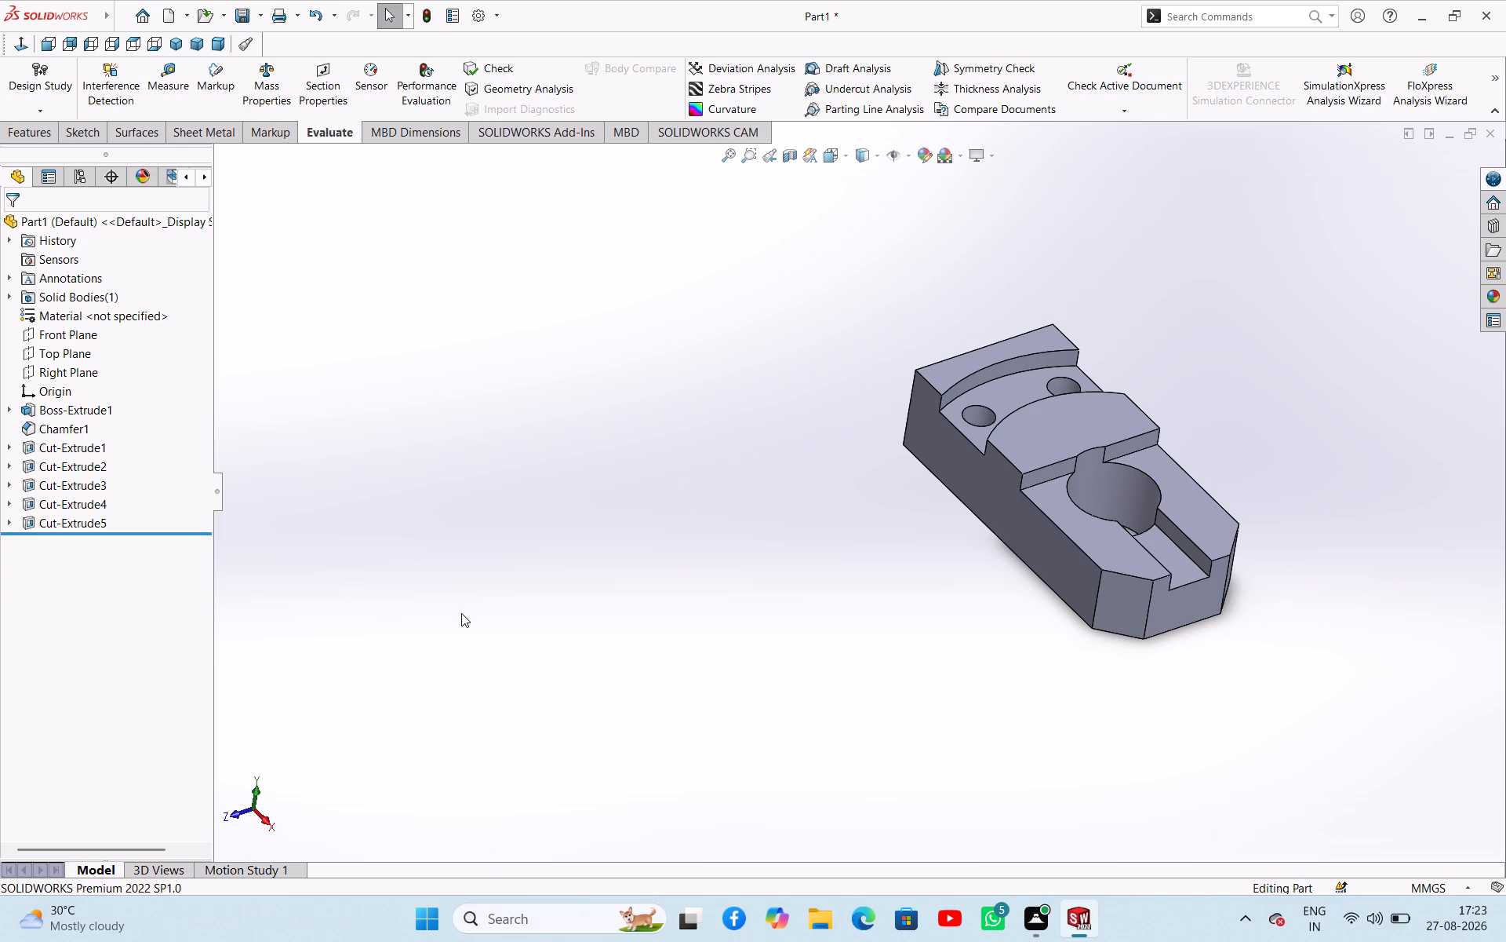
{"action": "left_click", "coordinate": [707, 611]}
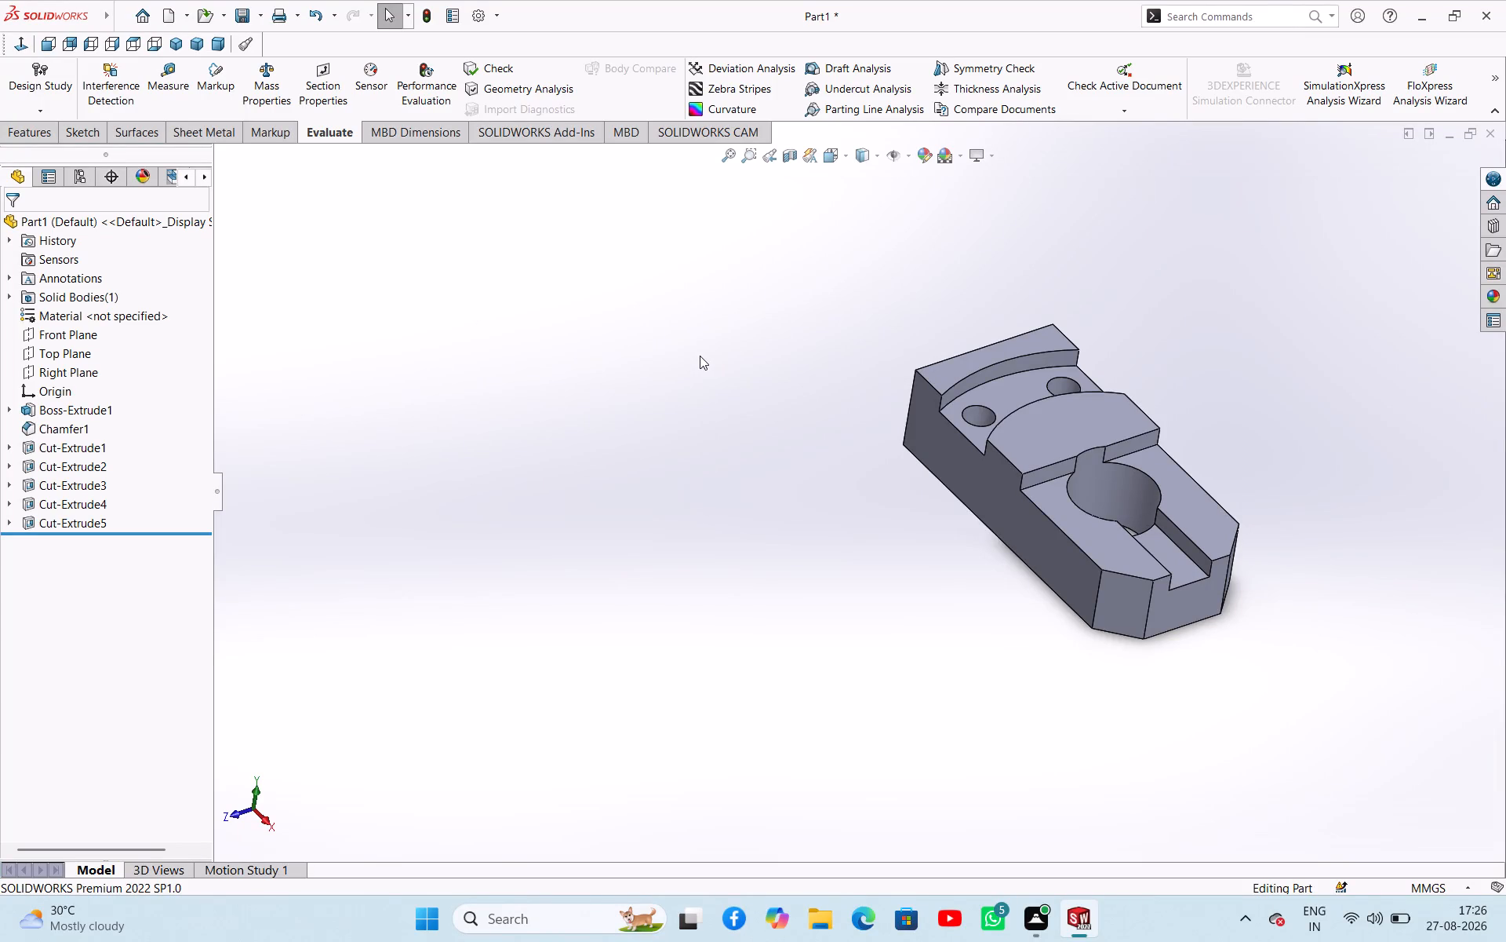
Examine the whole block from its chamfered, slotted end and along its long side, checking the step and curved groove profile.
{"action": "scroll", "coordinate": [700, 356], "scroll_direction": "up", "scroll_amount": 2}
{"action": "scroll", "coordinate": [700, 356], "scroll_direction": "down", "scroll_amount": 2}
{"action": "scroll", "coordinate": [714, 361], "scroll_direction": "up", "scroll_amount": 1}
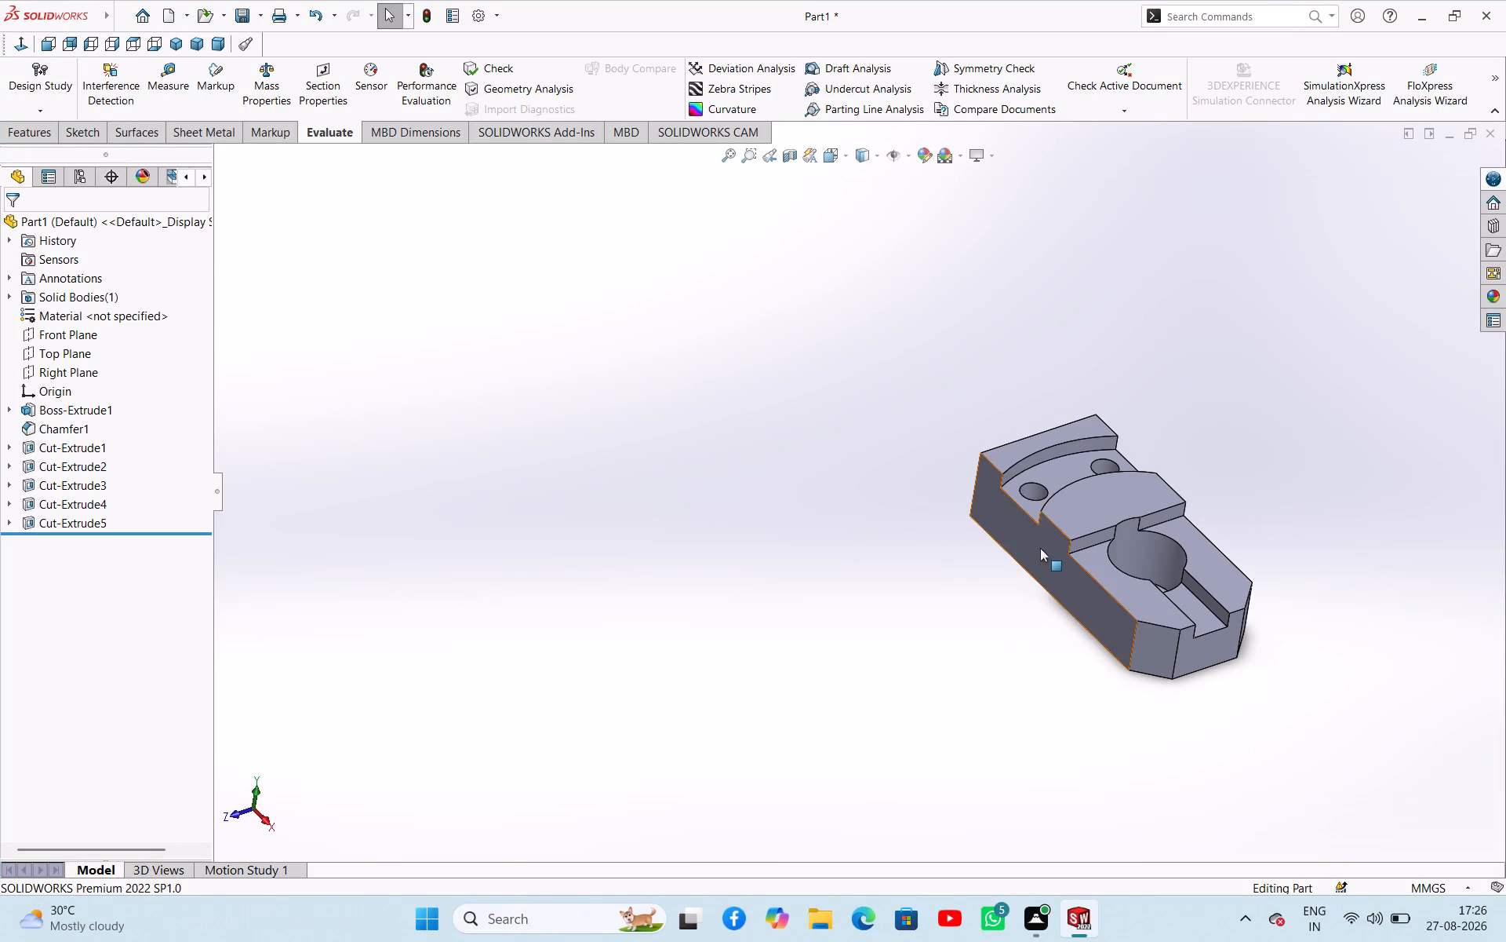
{"action": "scroll", "coordinate": [1041, 548], "scroll_direction": "up", "scroll_amount": 3}
{"action": "middle_click_drag", "start_coordinate": [1047, 546], "coordinate": [981, 526]}
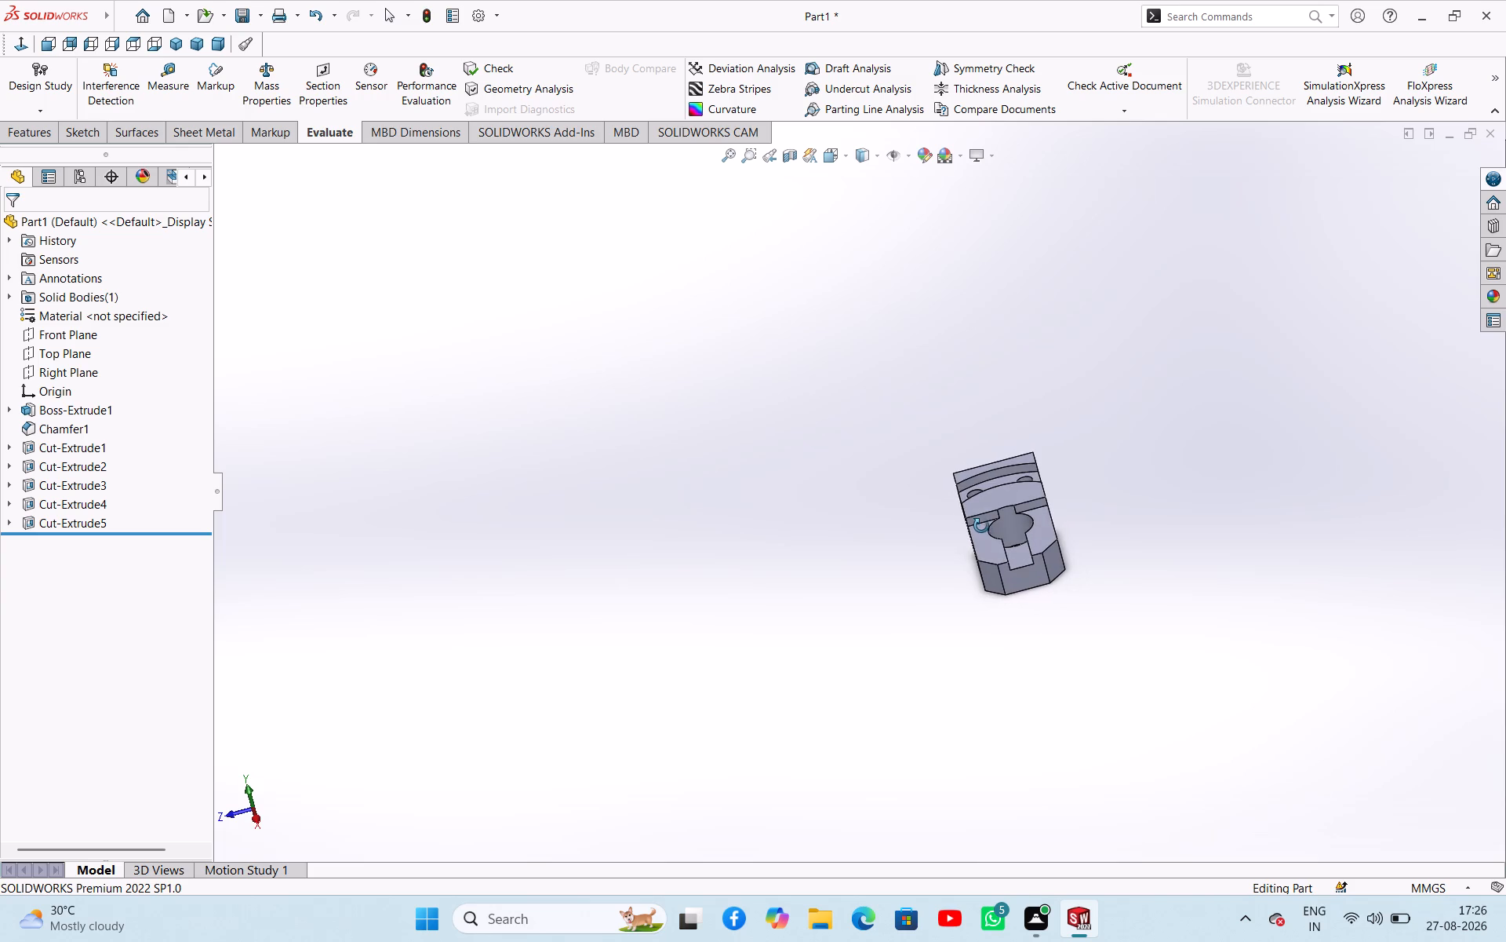
{"action": "middle_click_drag", "start_coordinate": [981, 526], "coordinate": [977, 518]}
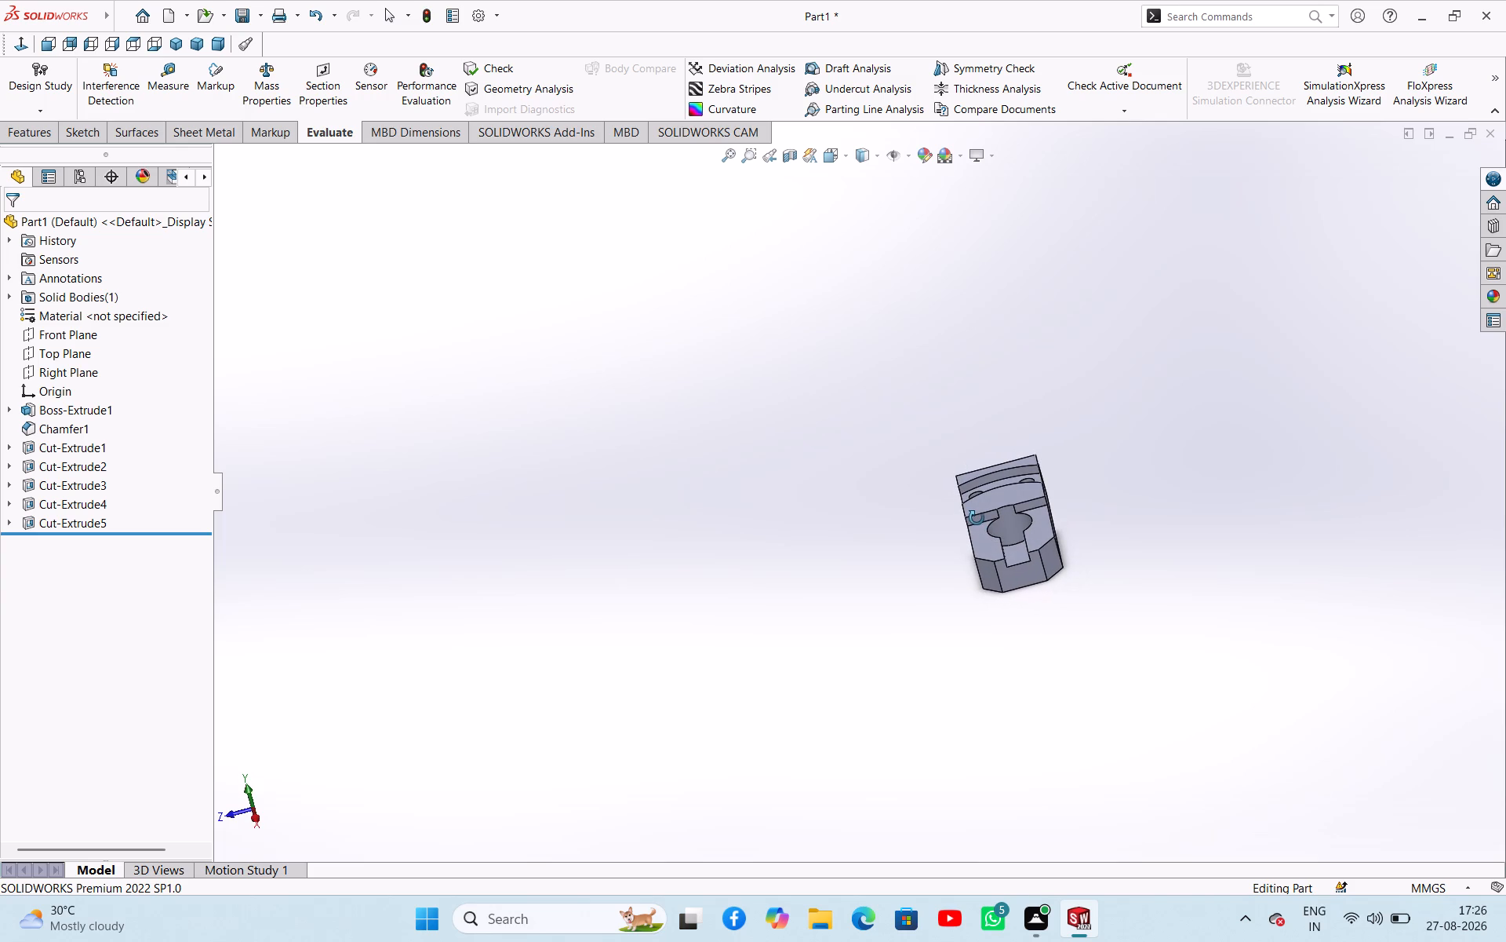
{"action": "middle_click_drag", "start_coordinate": [977, 518], "coordinate": [969, 511]}
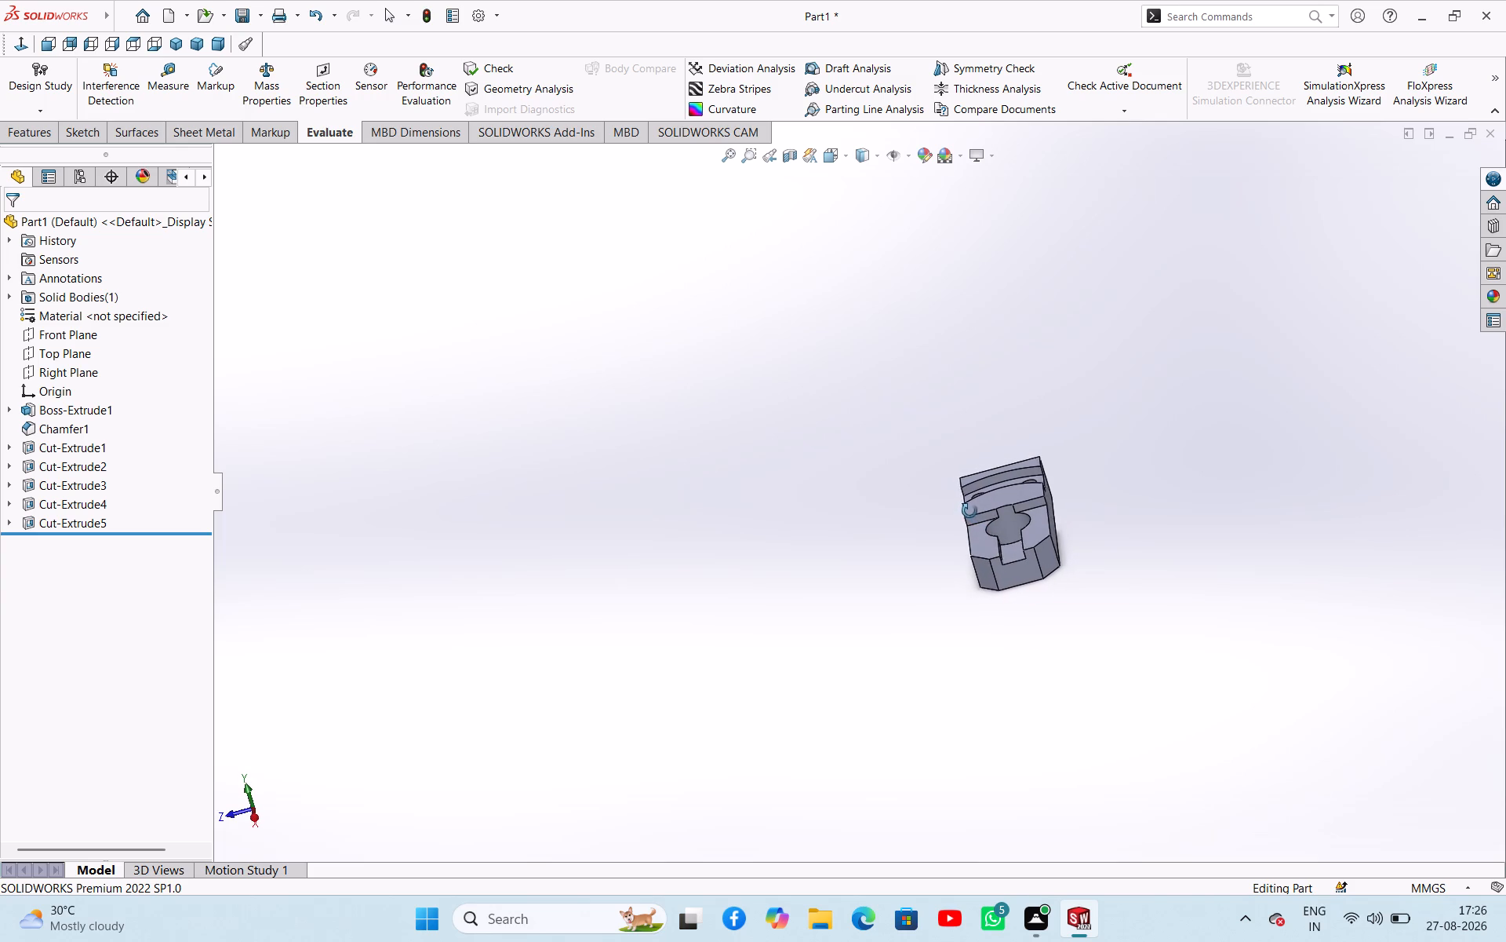
{"action": "middle_click_drag", "start_coordinate": [969, 511], "coordinate": [964, 506]}
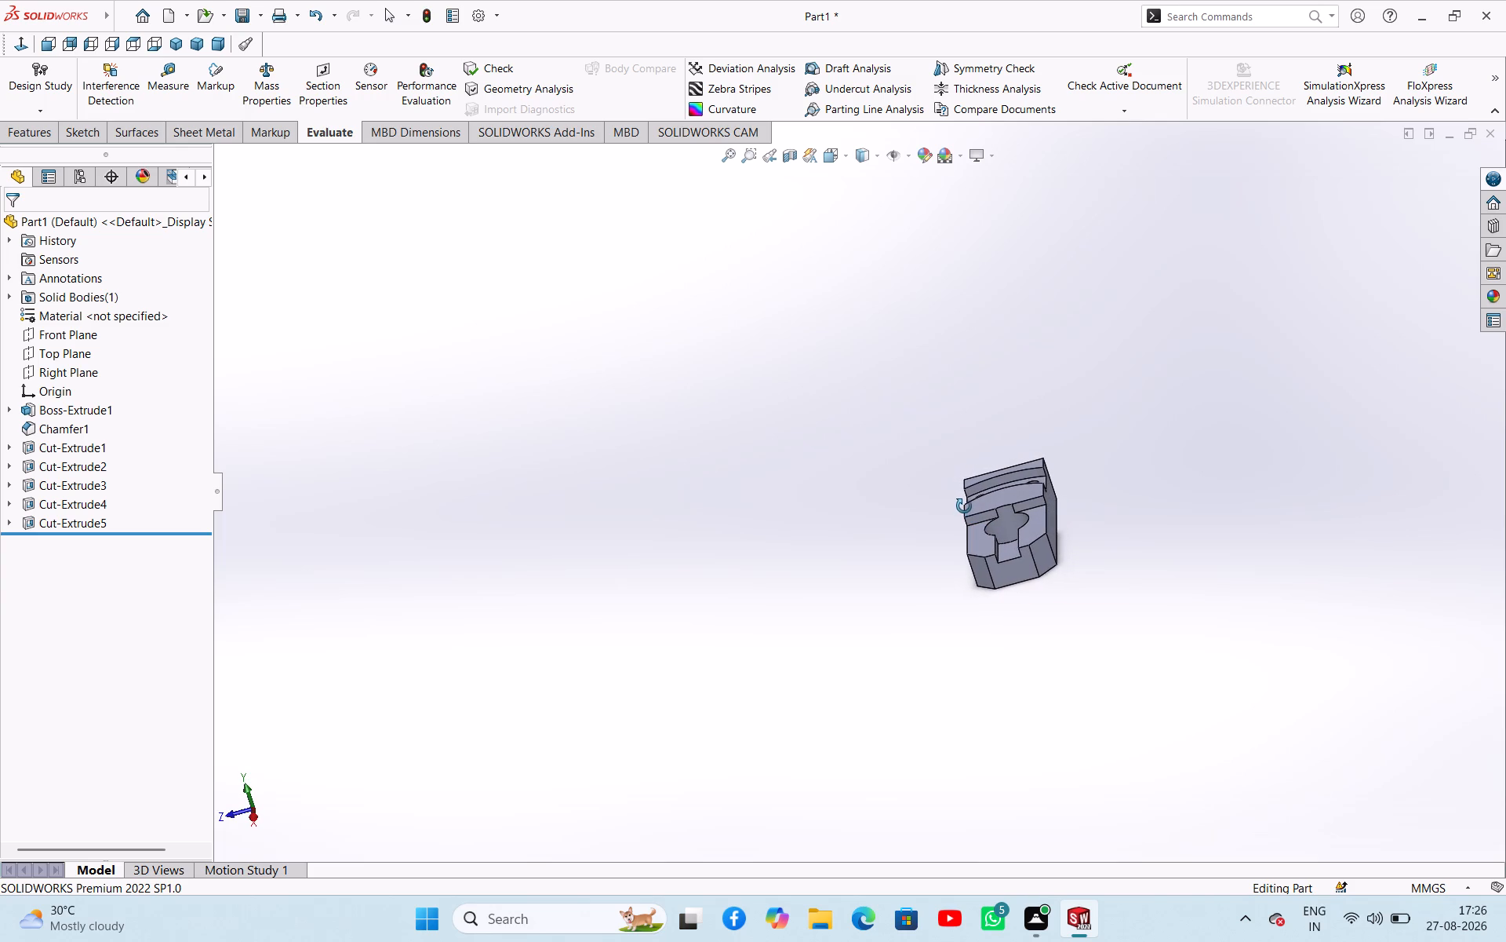
{"action": "middle_click_drag", "start_coordinate": [964, 506], "coordinate": [959, 501]}
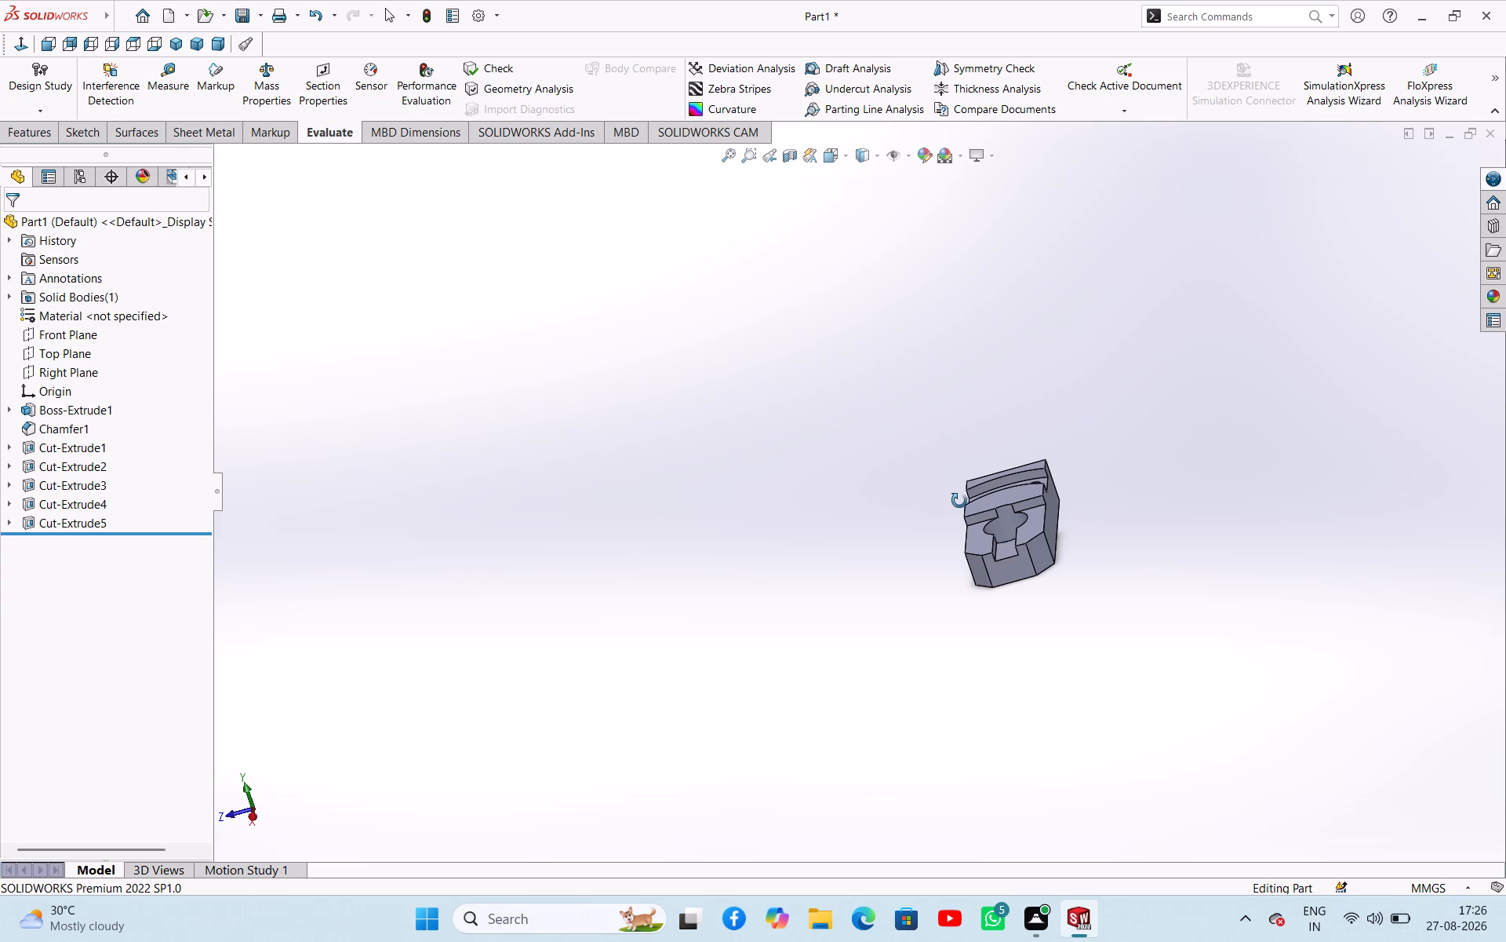
{"action": "middle_click_drag", "start_coordinate": [959, 501], "coordinate": [937, 501]}
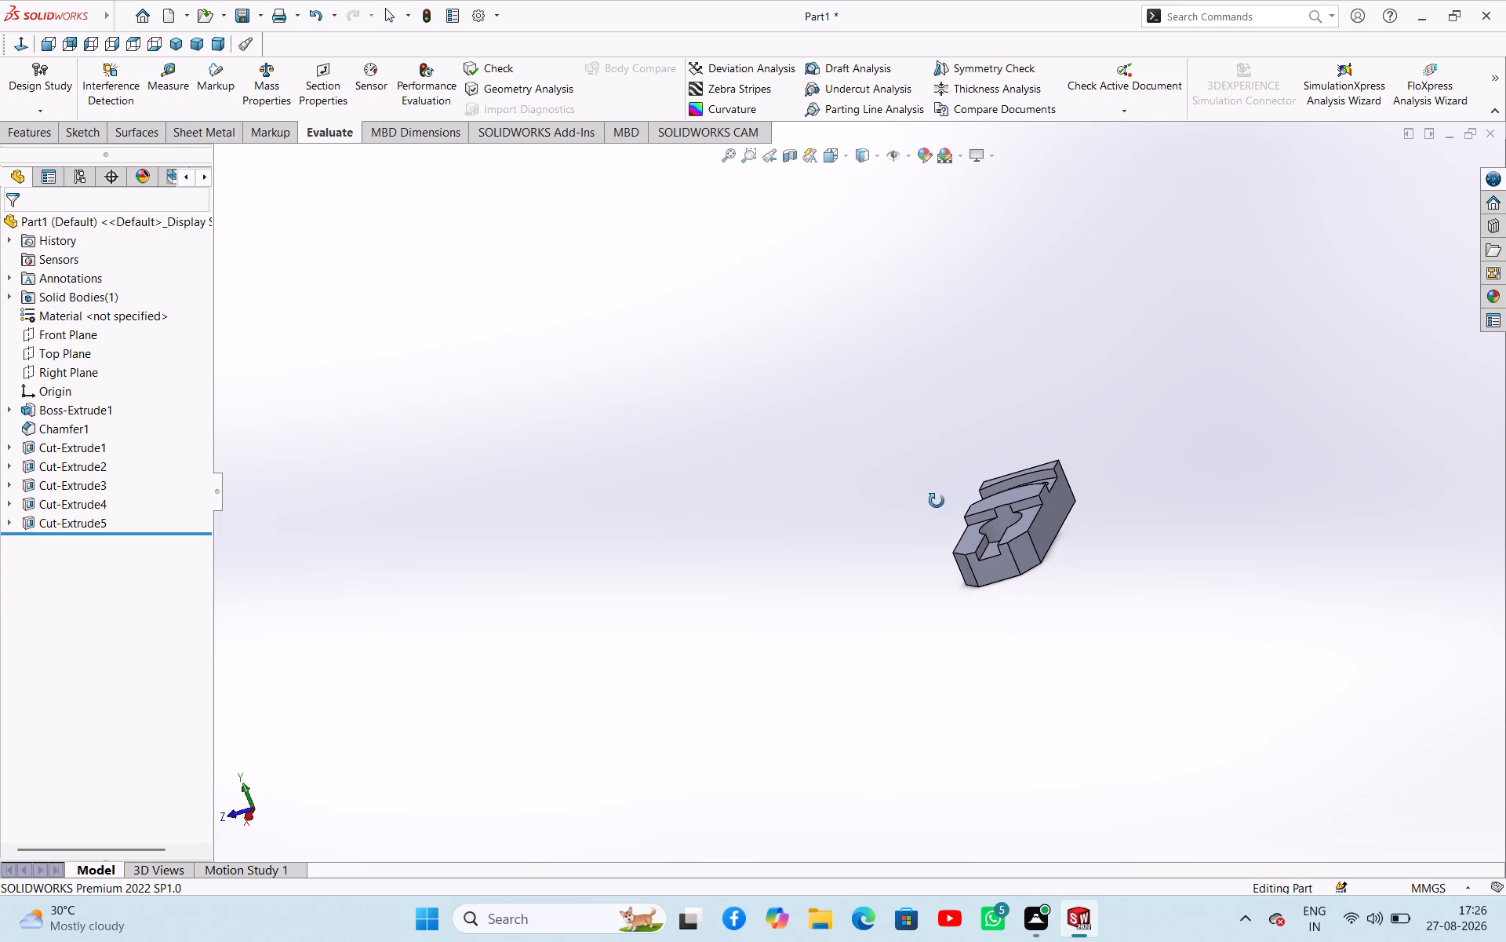
{"action": "middle_click_drag", "start_coordinate": [937, 501], "coordinate": [930, 503]}
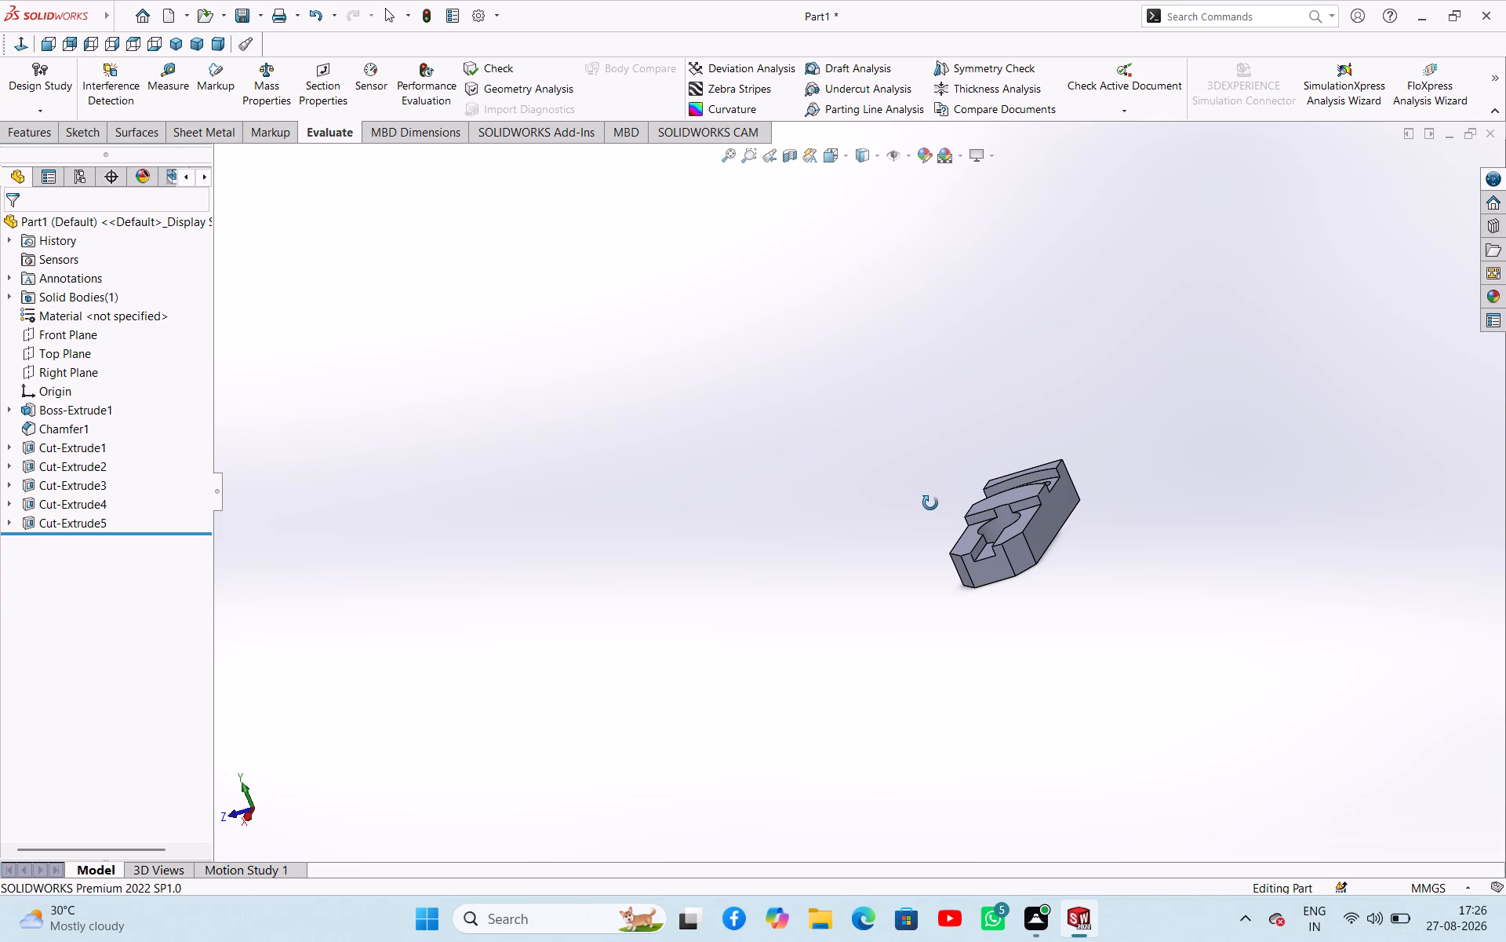
{"action": "middle_click_drag", "start_coordinate": [930, 503], "coordinate": [929, 502]}
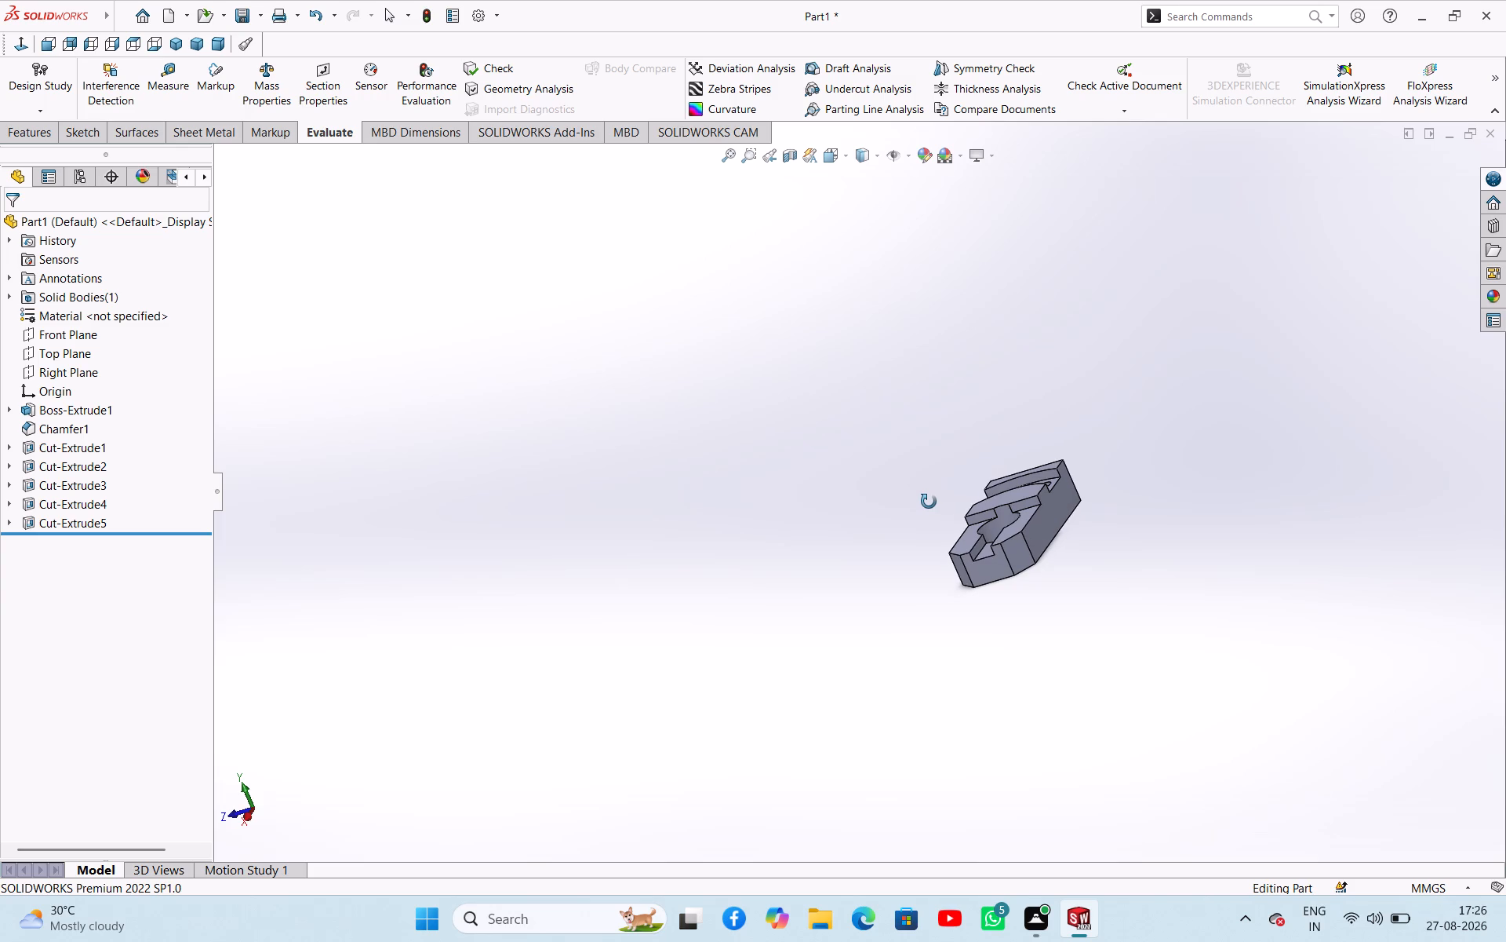
{"action": "middle_click_drag", "start_coordinate": [929, 502], "coordinate": [882, 494]}
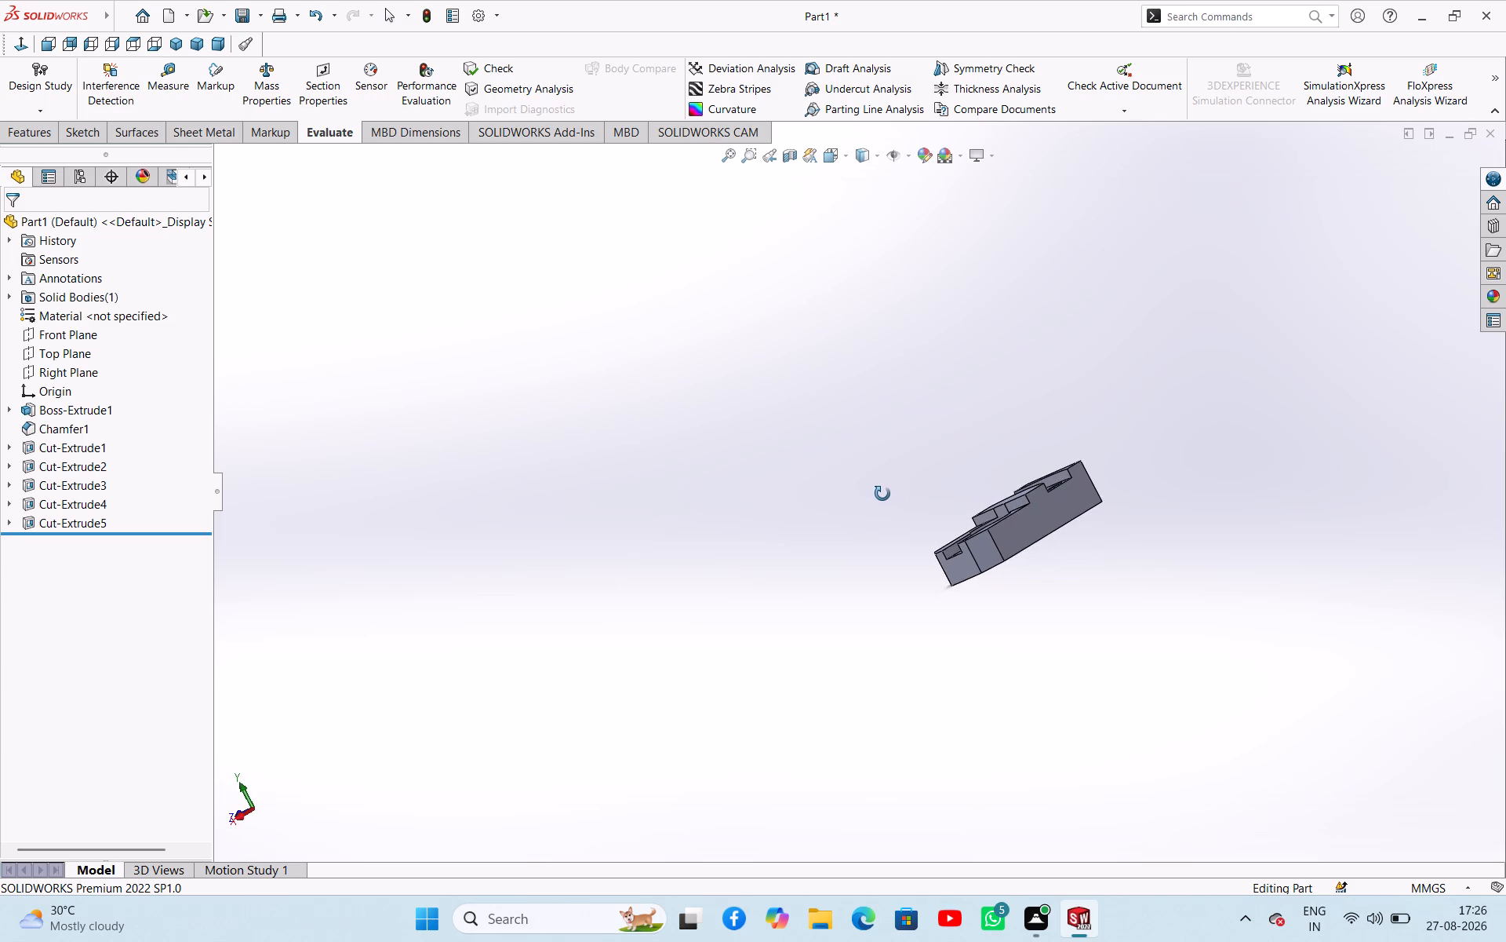
{"action": "middle_click_drag", "start_coordinate": [882, 494], "coordinate": [886, 473]}
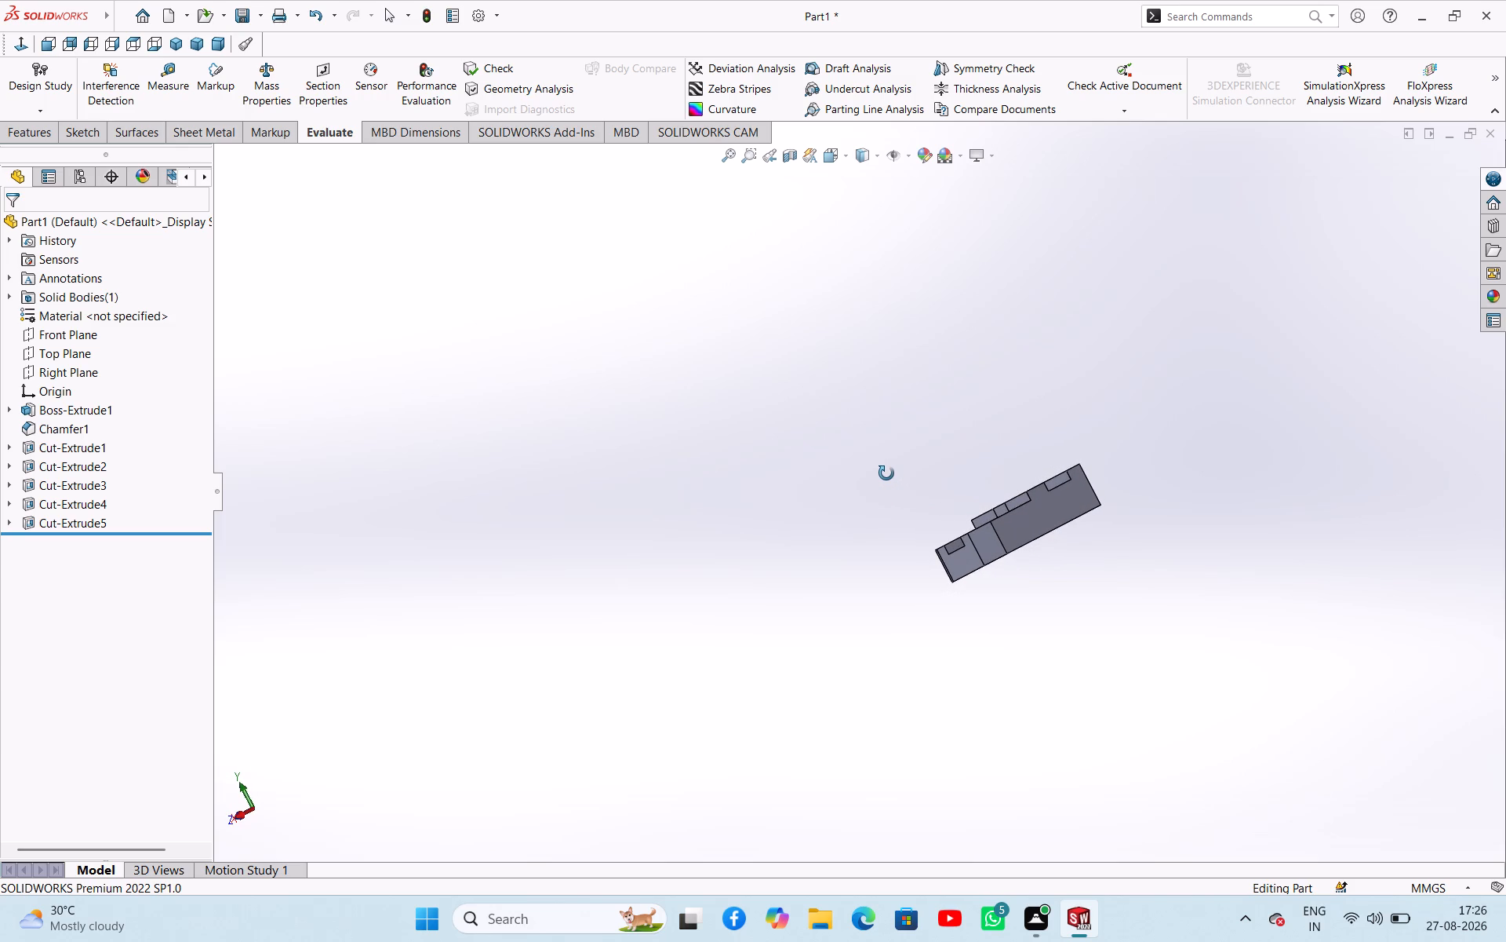
{"action": "middle_click_drag", "start_coordinate": [886, 473], "coordinate": [932, 484]}
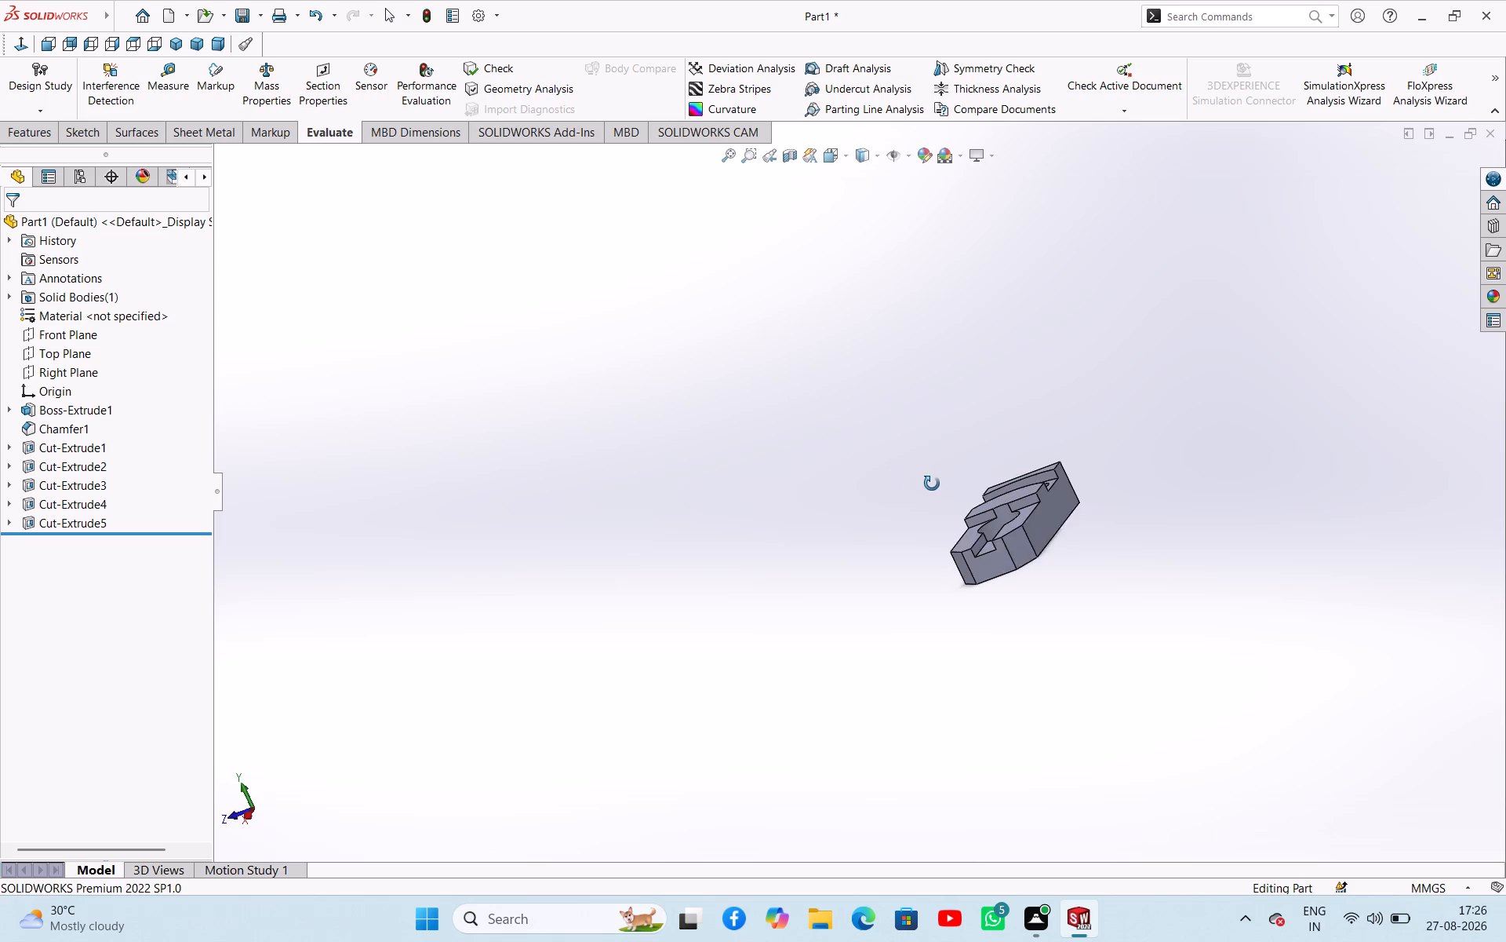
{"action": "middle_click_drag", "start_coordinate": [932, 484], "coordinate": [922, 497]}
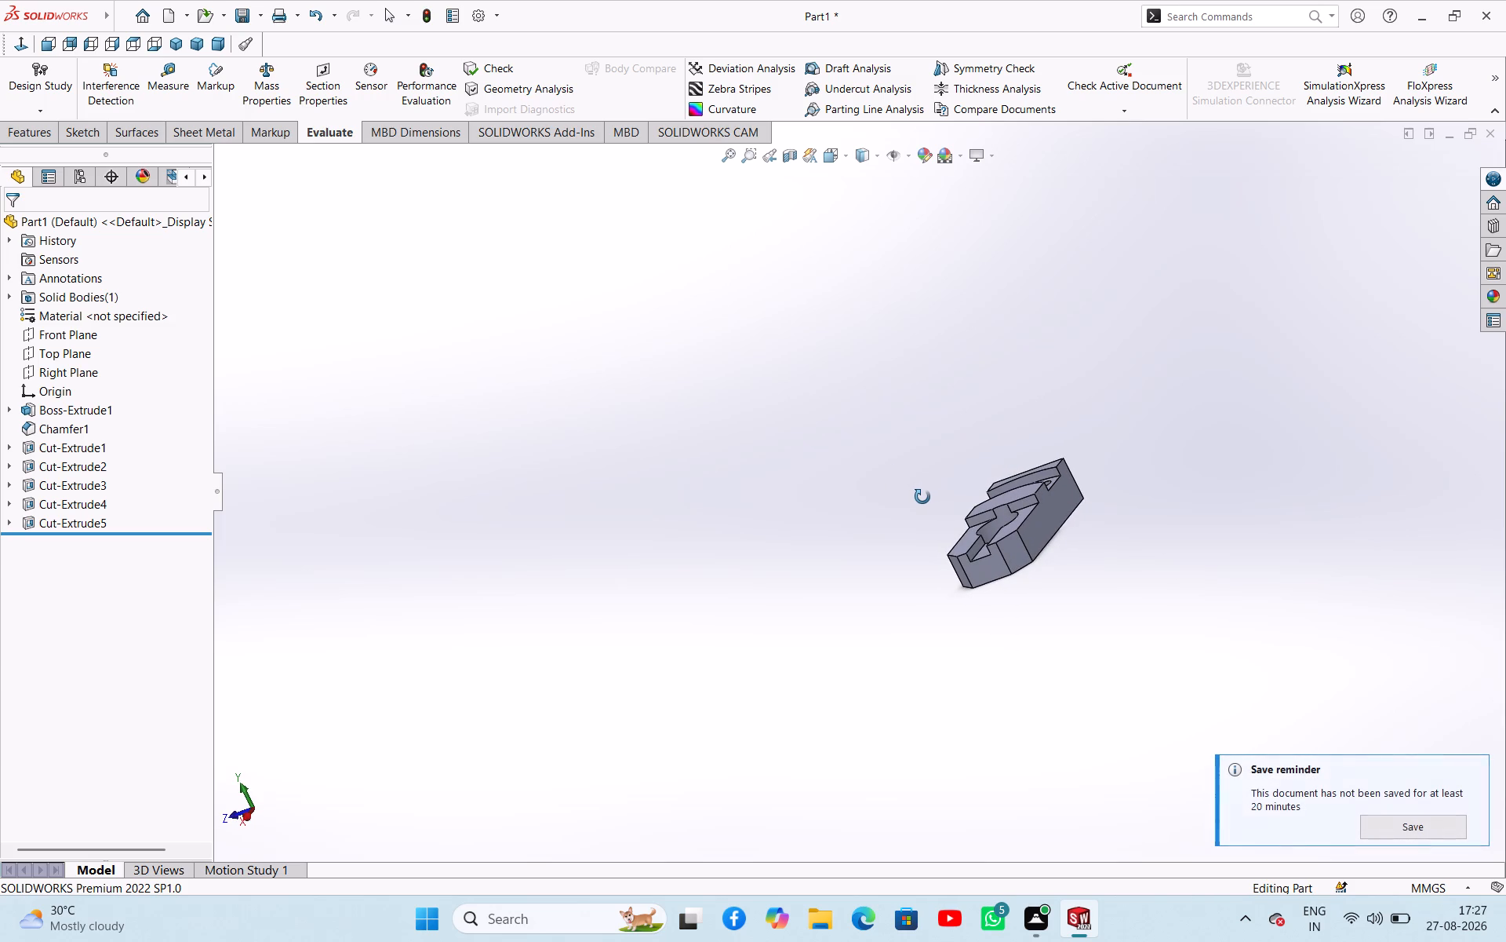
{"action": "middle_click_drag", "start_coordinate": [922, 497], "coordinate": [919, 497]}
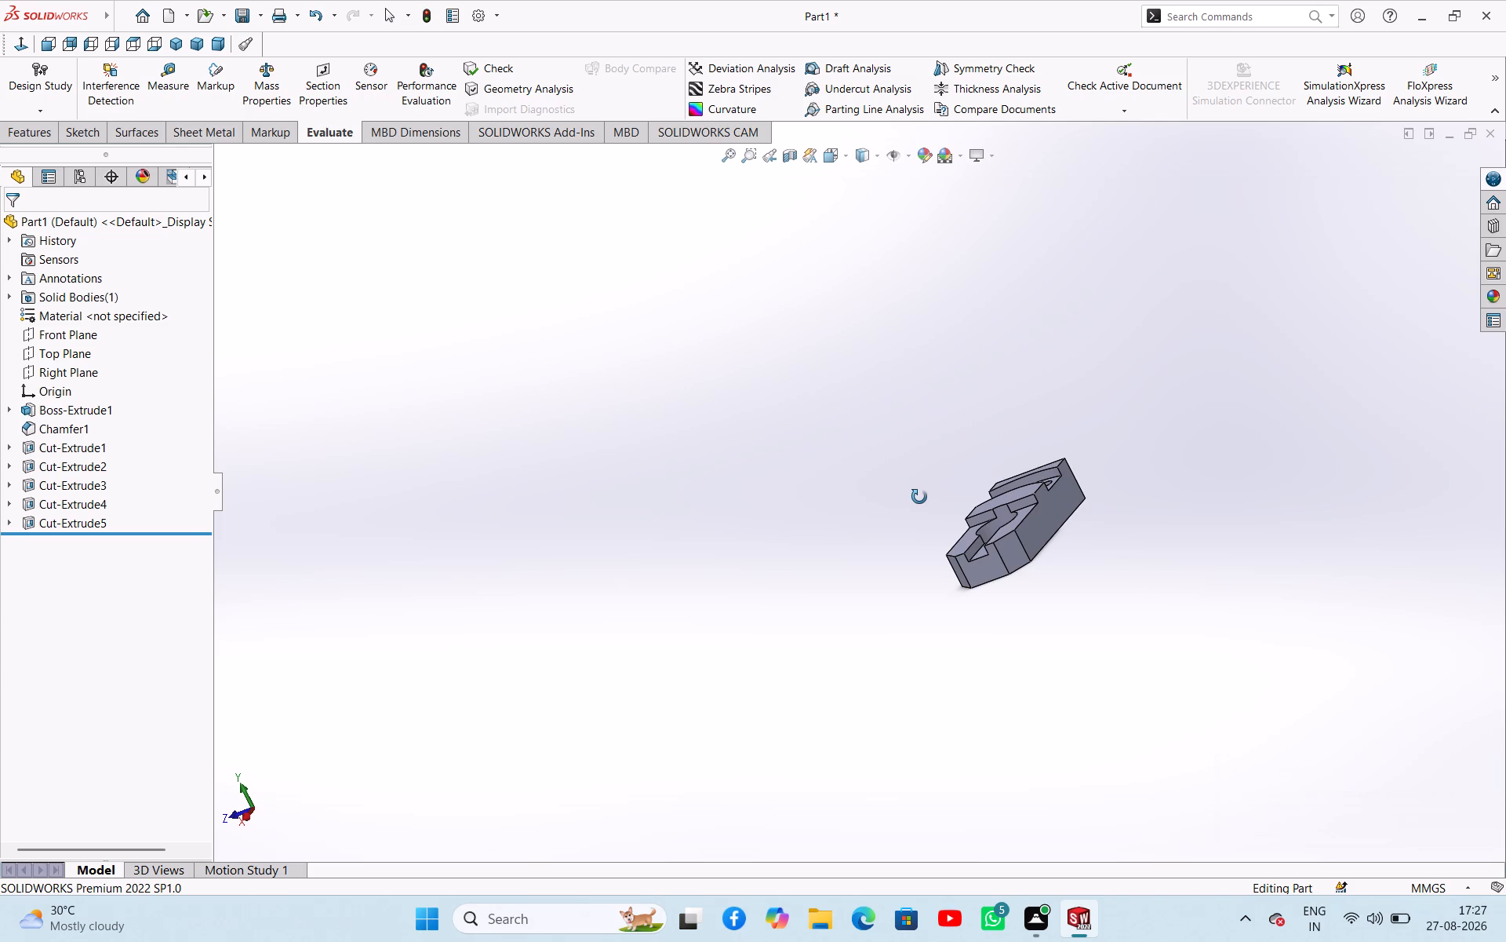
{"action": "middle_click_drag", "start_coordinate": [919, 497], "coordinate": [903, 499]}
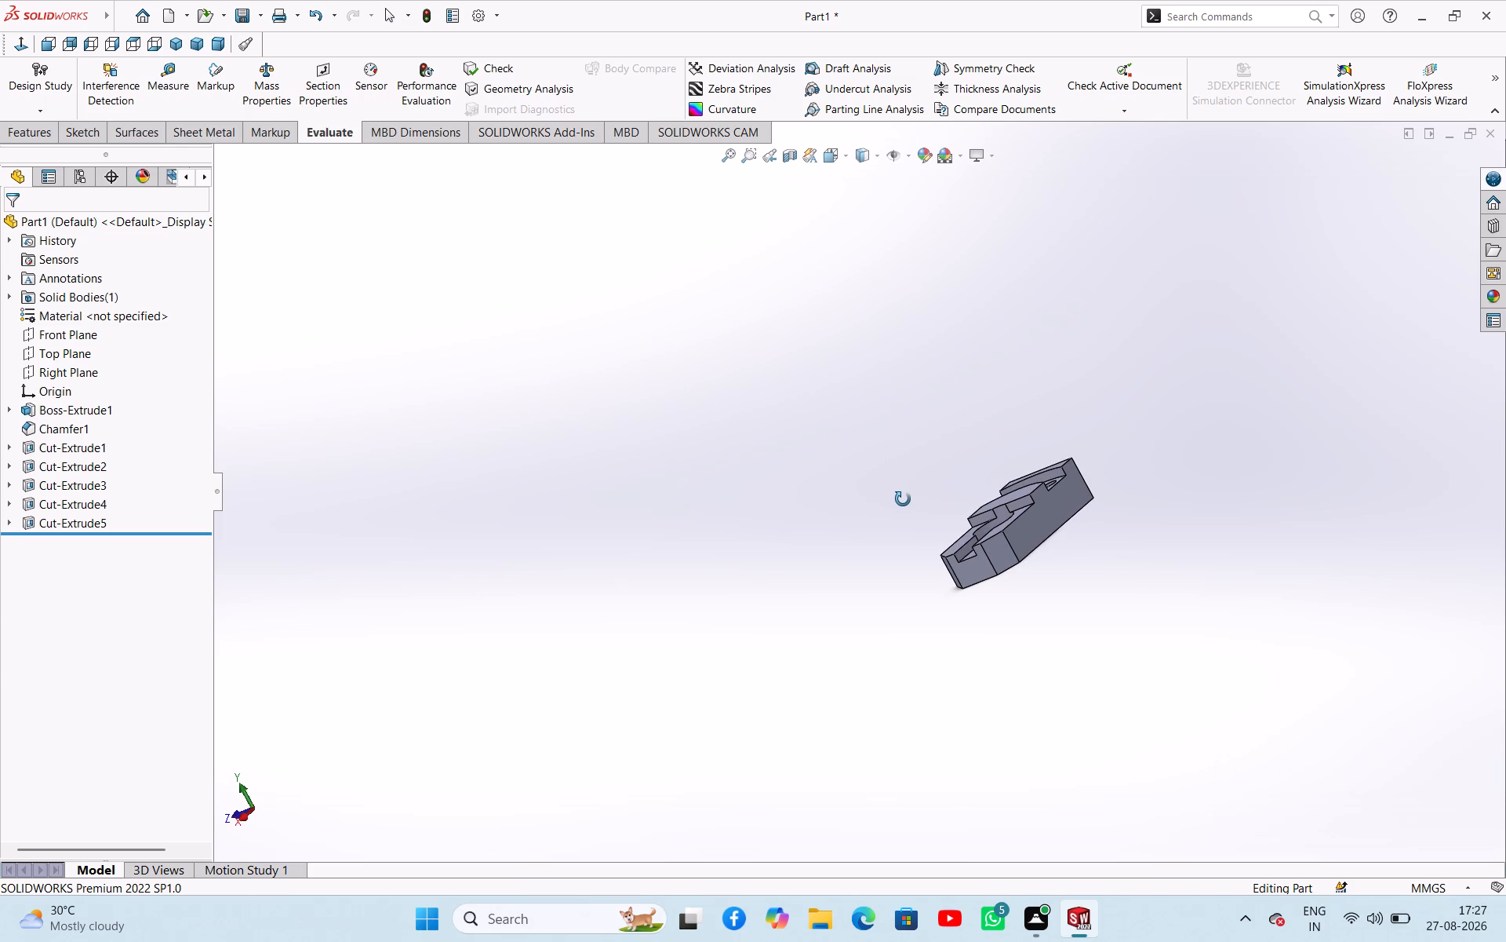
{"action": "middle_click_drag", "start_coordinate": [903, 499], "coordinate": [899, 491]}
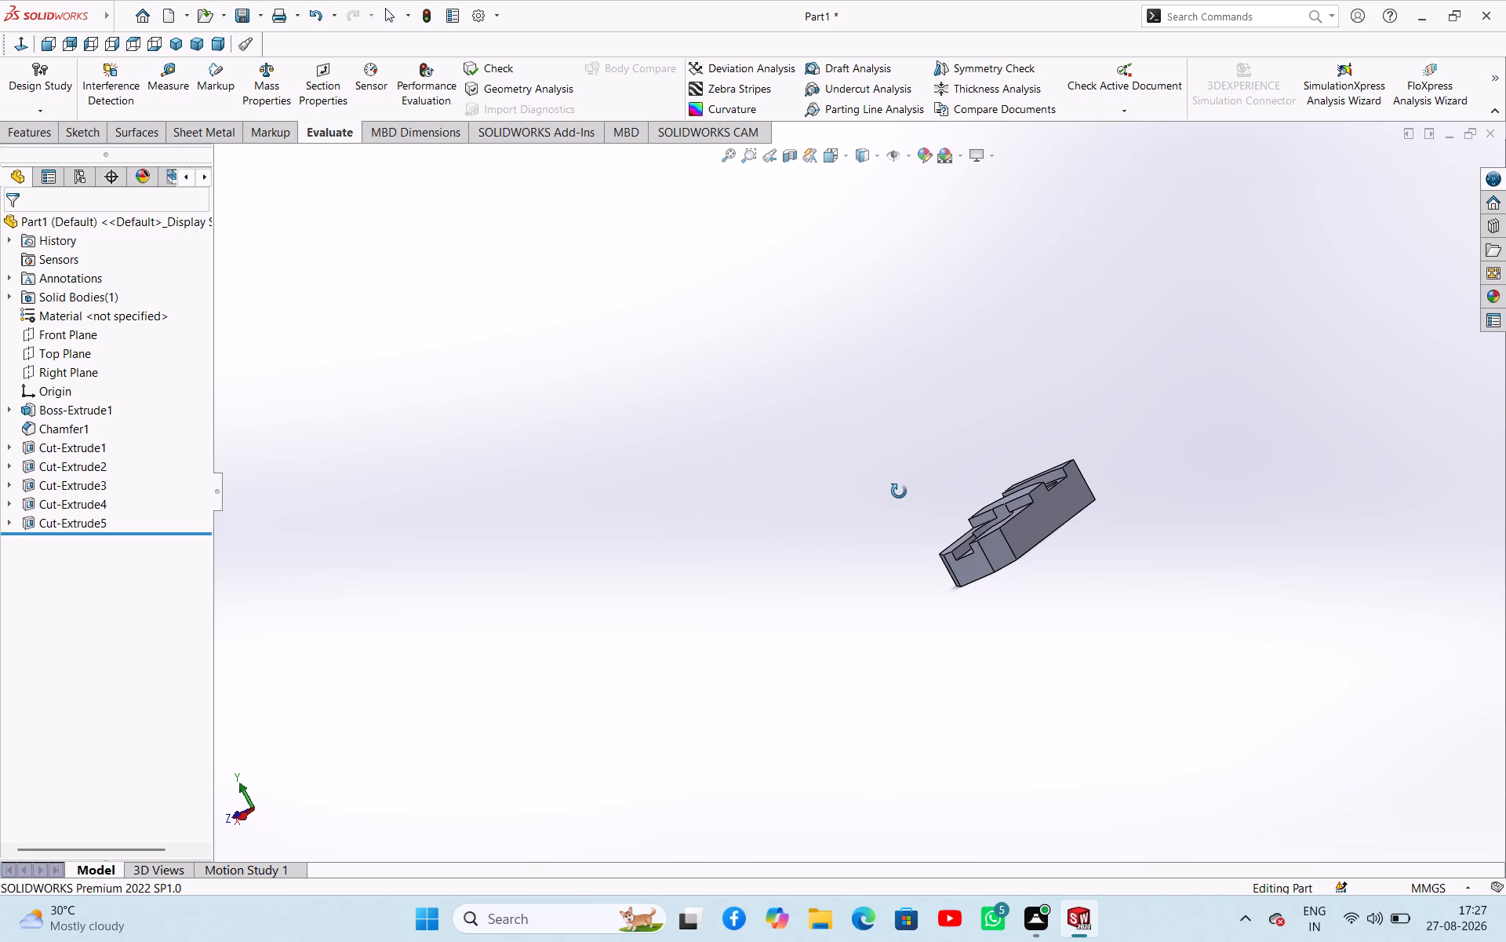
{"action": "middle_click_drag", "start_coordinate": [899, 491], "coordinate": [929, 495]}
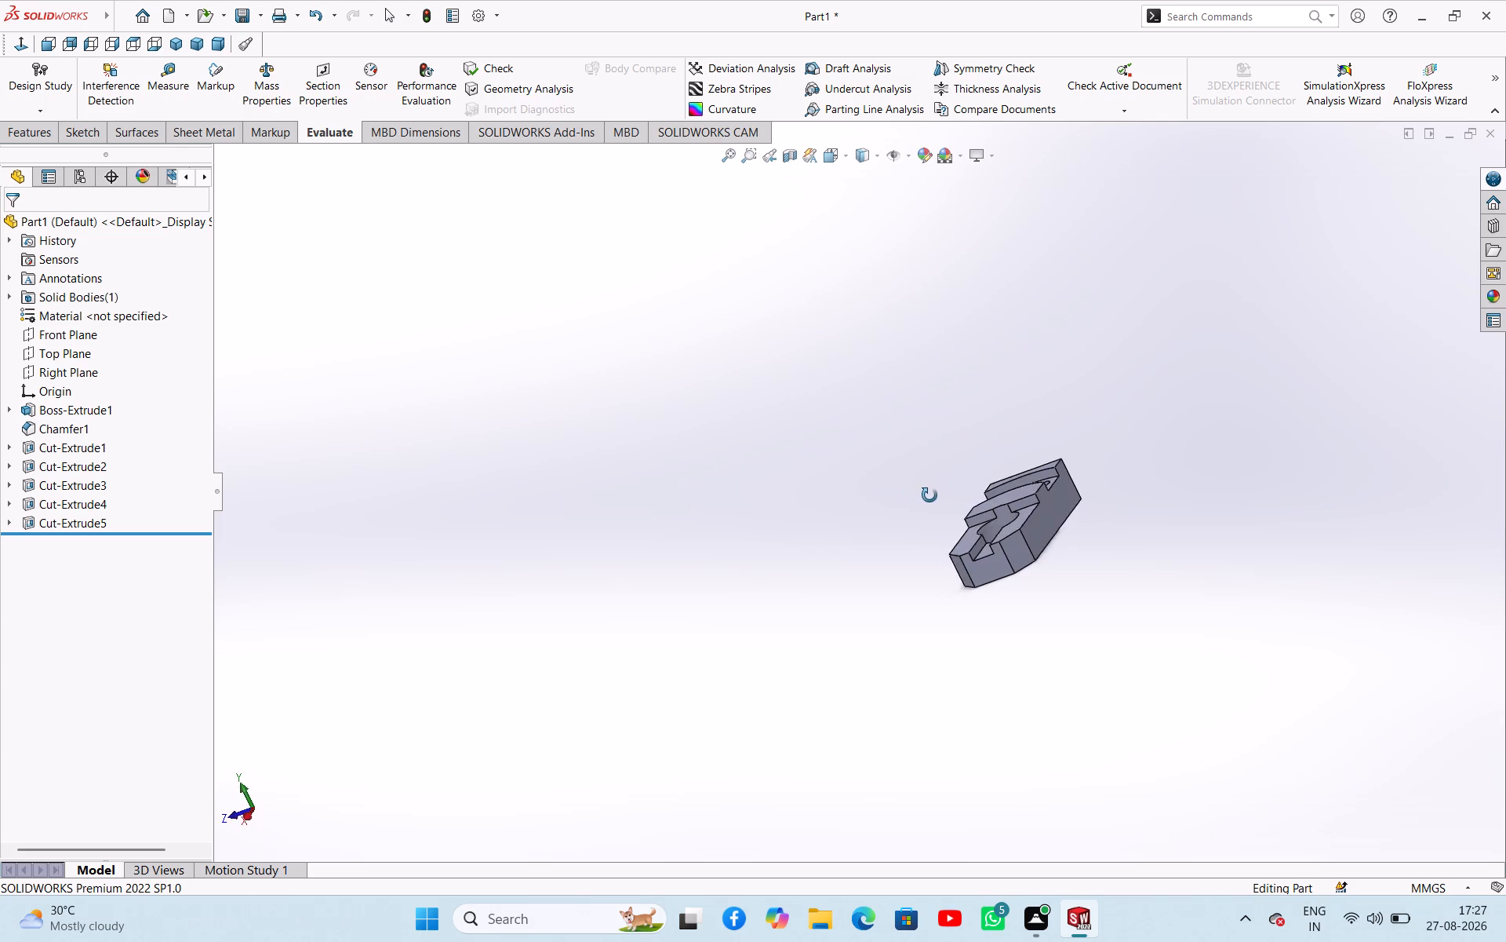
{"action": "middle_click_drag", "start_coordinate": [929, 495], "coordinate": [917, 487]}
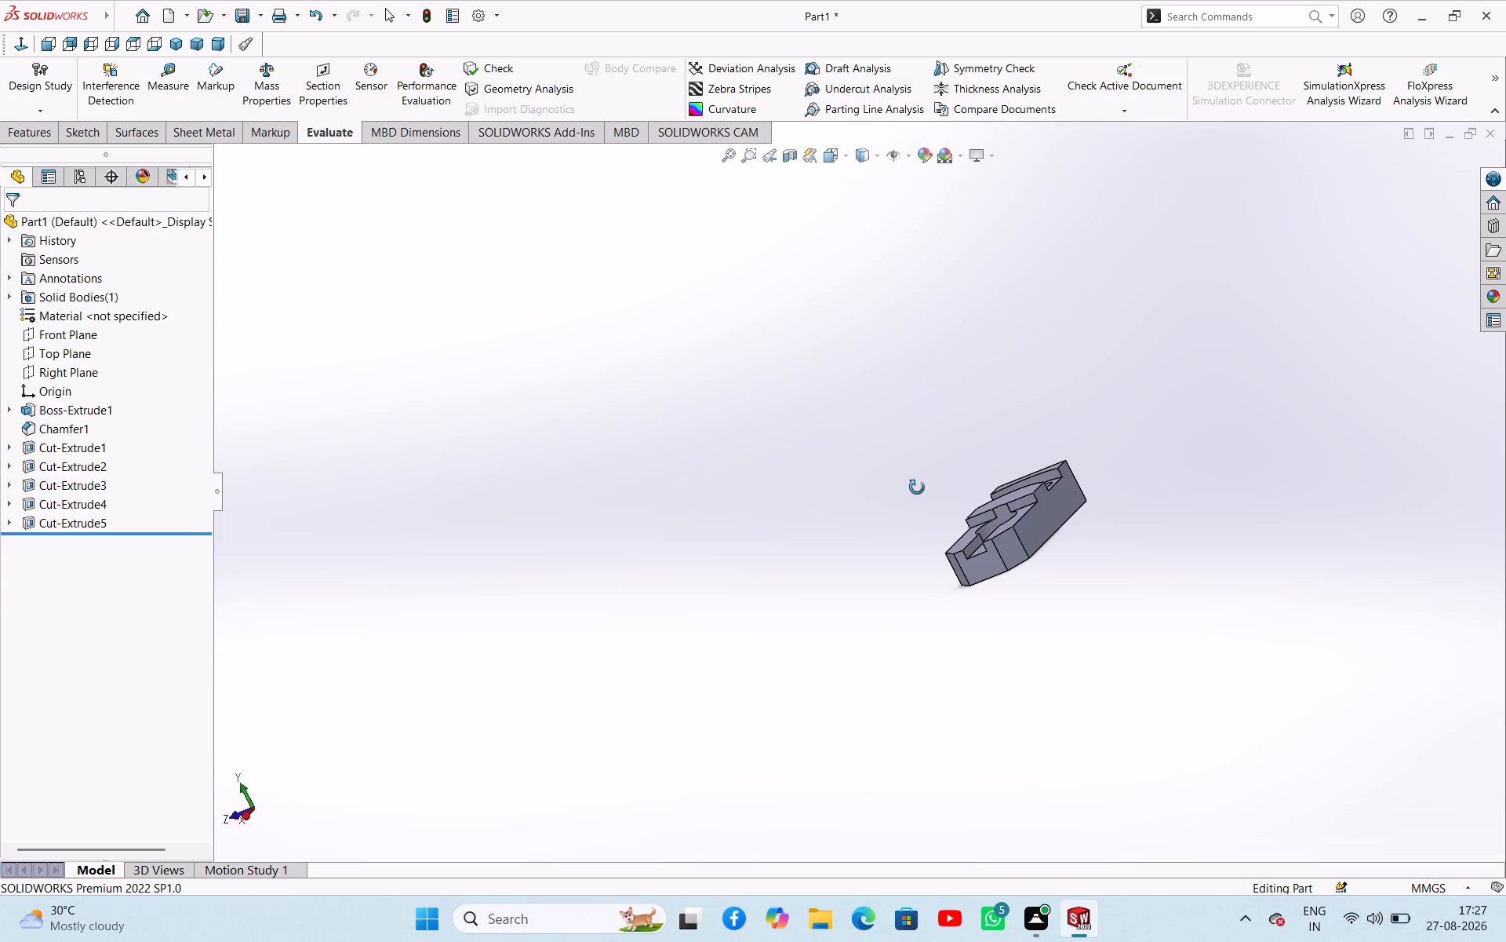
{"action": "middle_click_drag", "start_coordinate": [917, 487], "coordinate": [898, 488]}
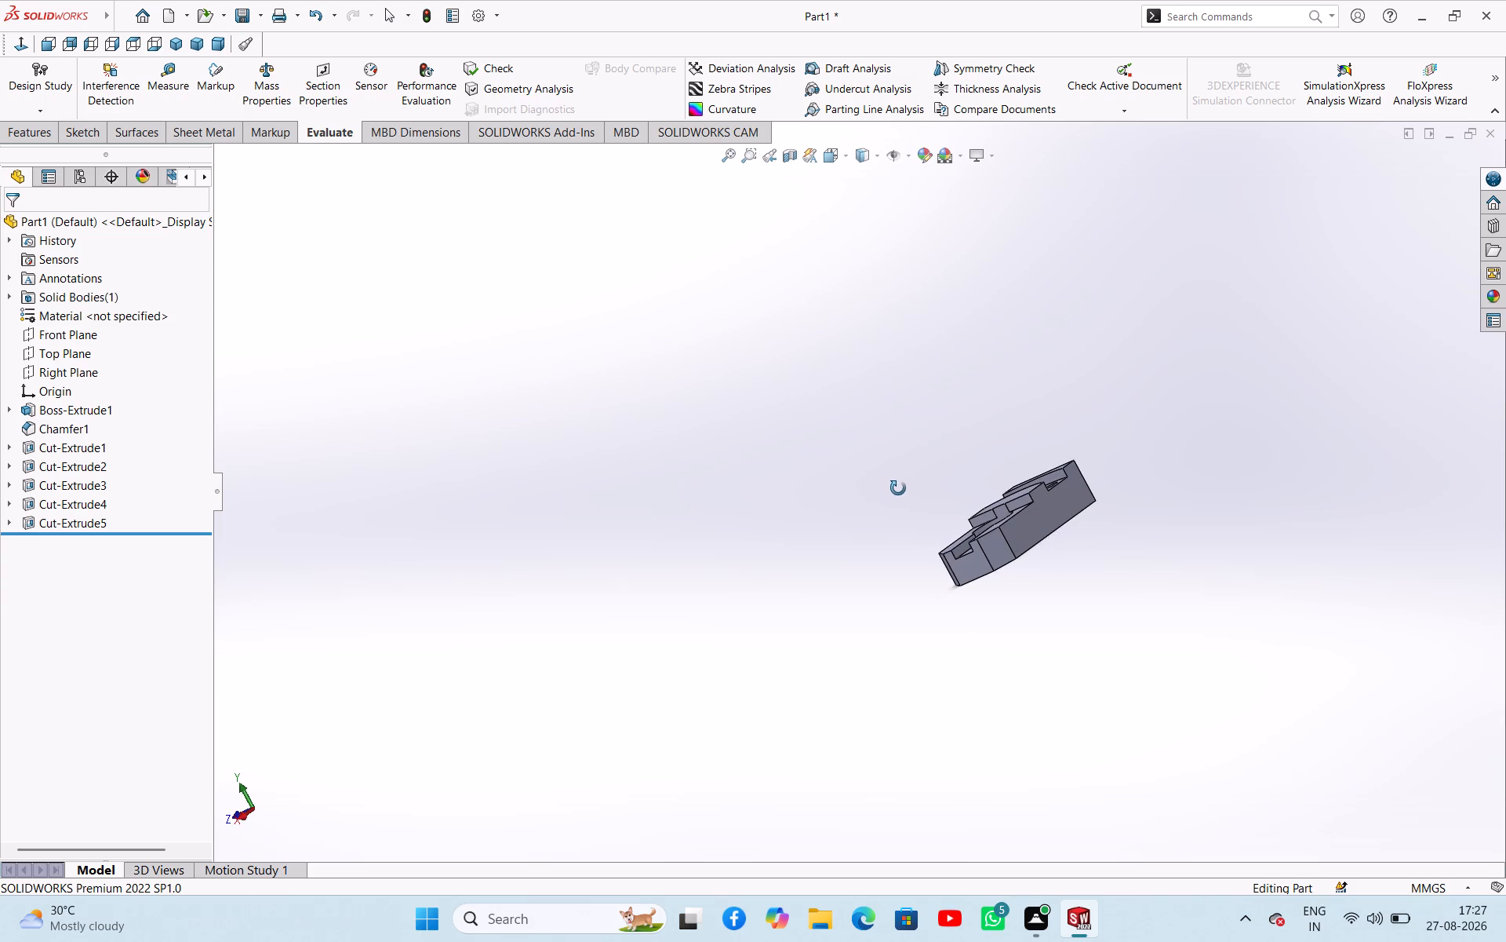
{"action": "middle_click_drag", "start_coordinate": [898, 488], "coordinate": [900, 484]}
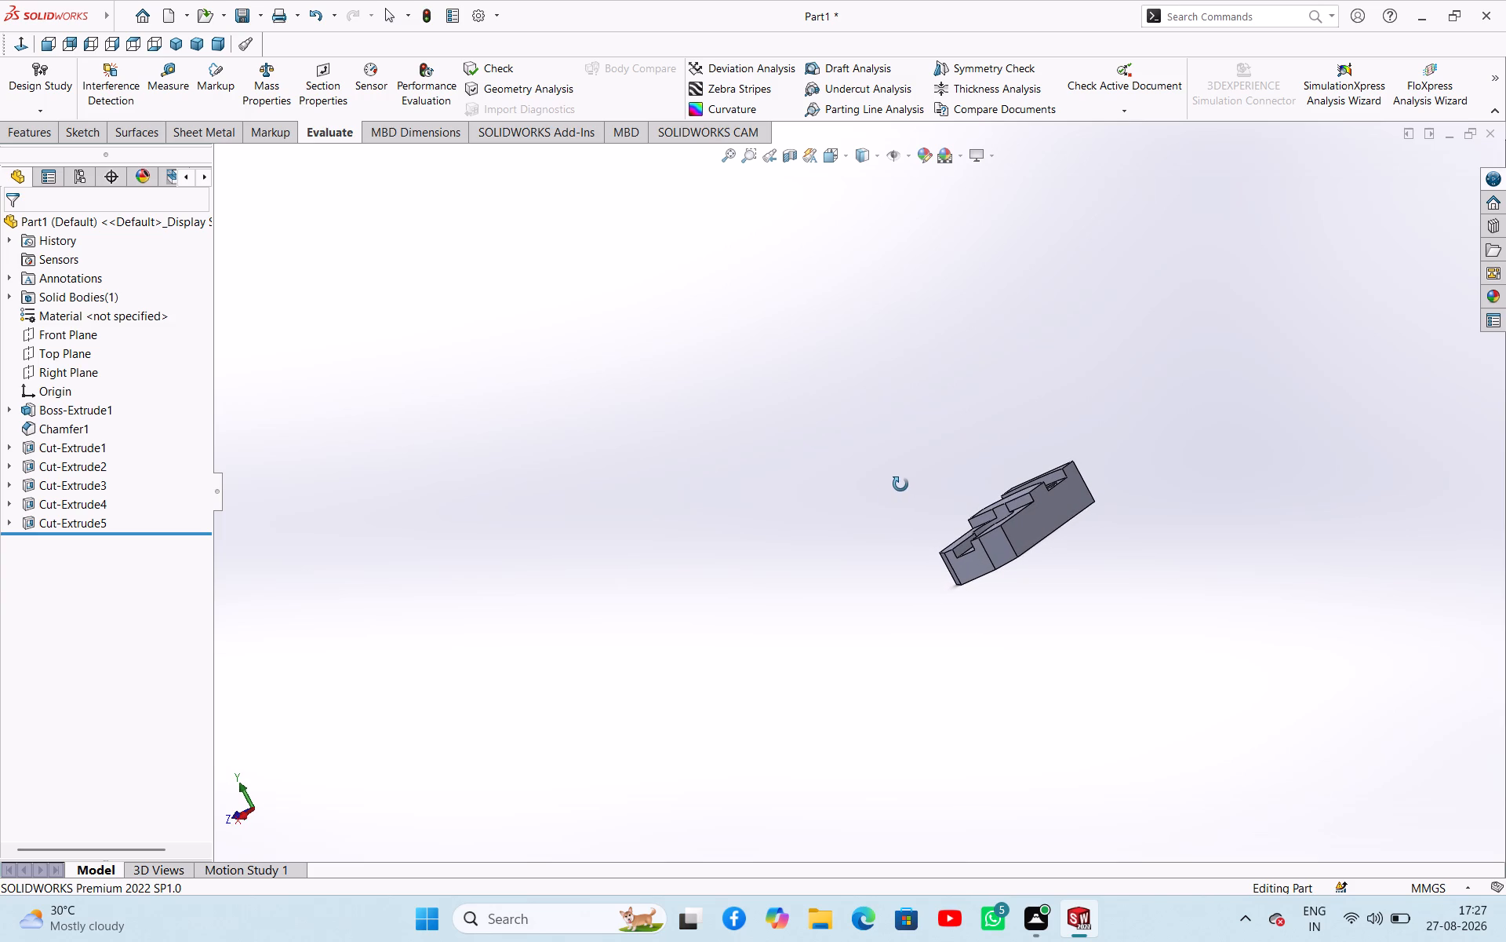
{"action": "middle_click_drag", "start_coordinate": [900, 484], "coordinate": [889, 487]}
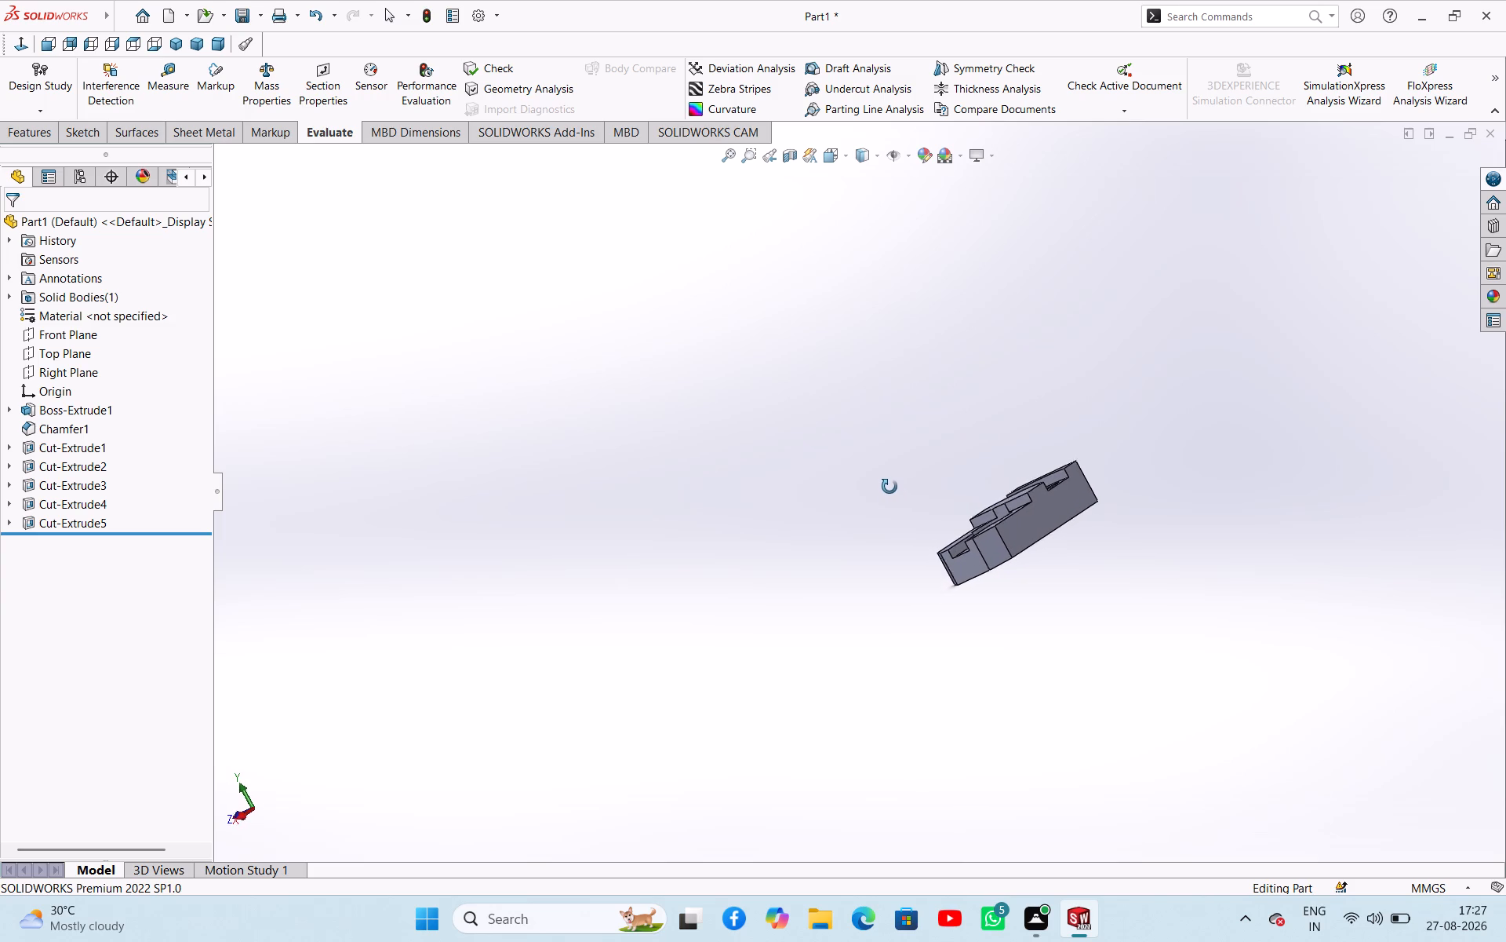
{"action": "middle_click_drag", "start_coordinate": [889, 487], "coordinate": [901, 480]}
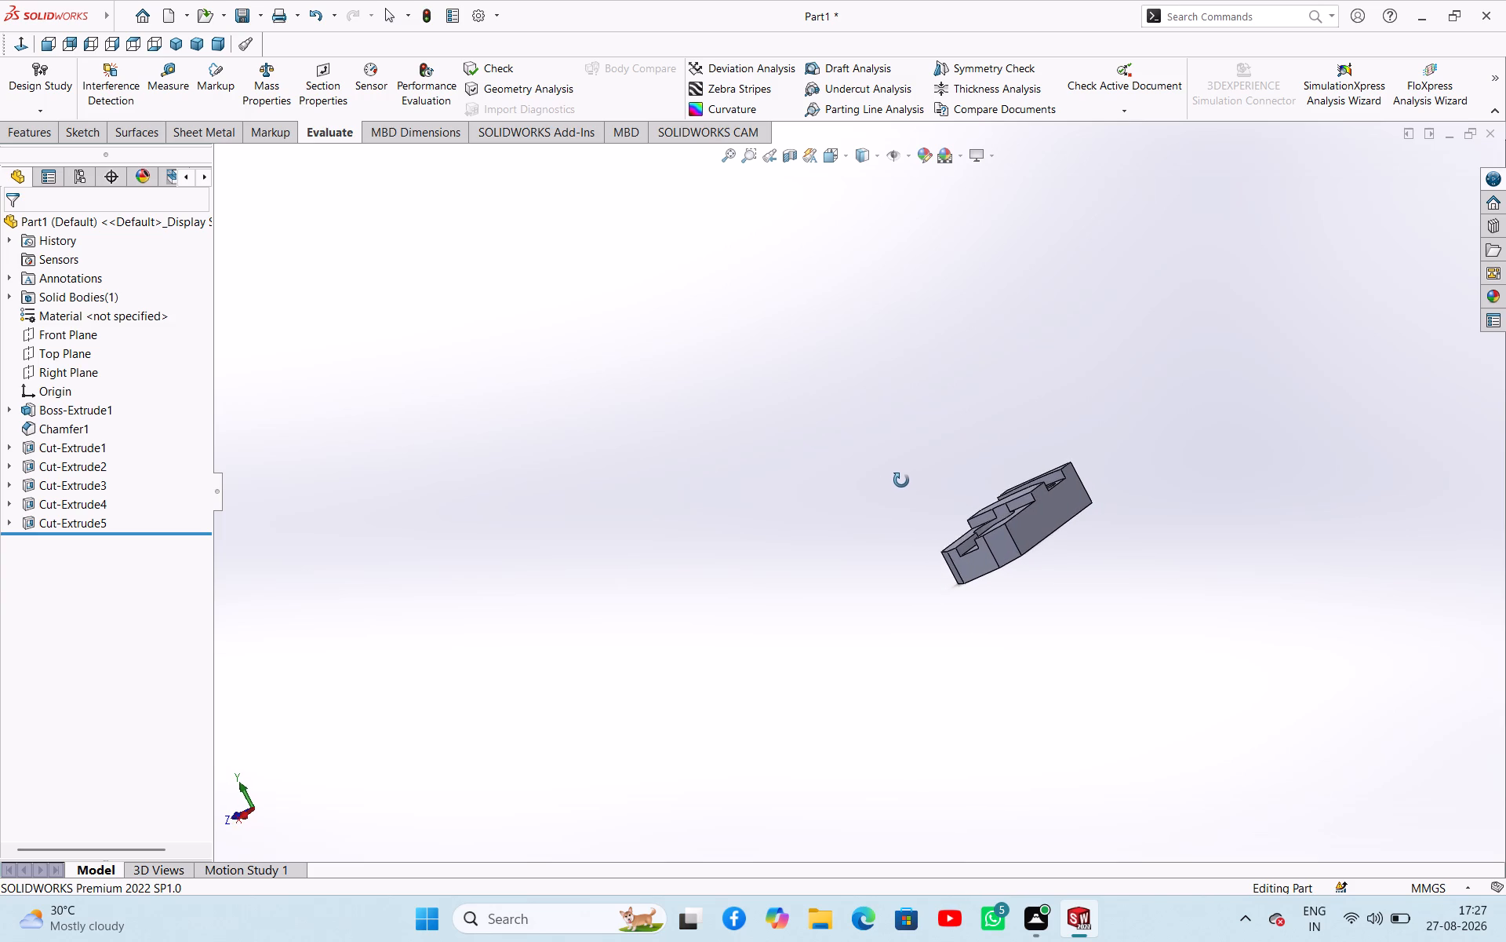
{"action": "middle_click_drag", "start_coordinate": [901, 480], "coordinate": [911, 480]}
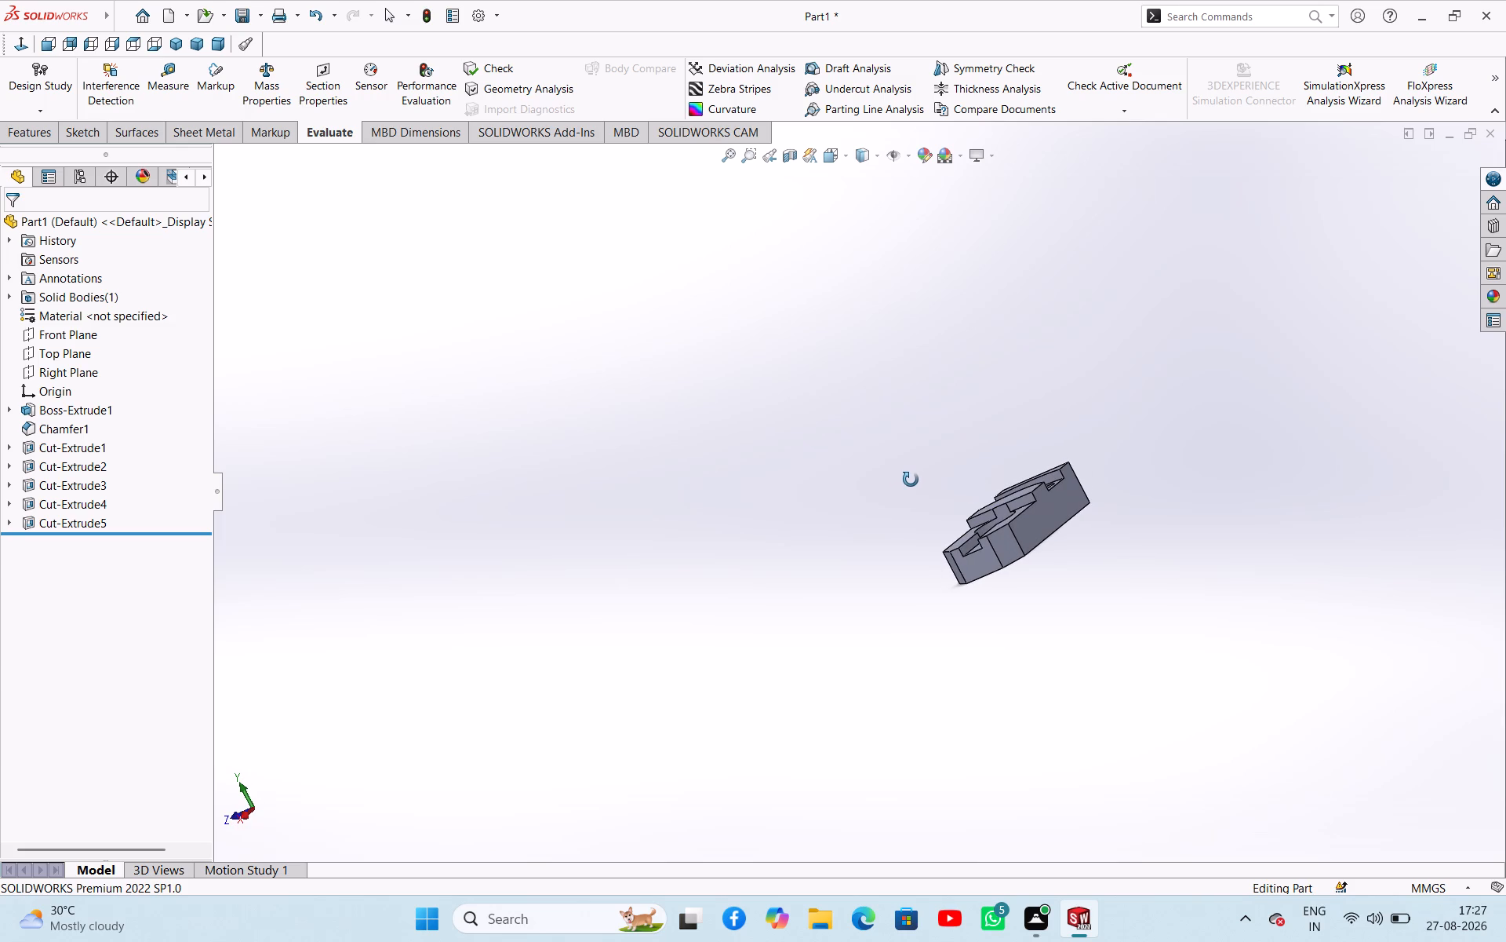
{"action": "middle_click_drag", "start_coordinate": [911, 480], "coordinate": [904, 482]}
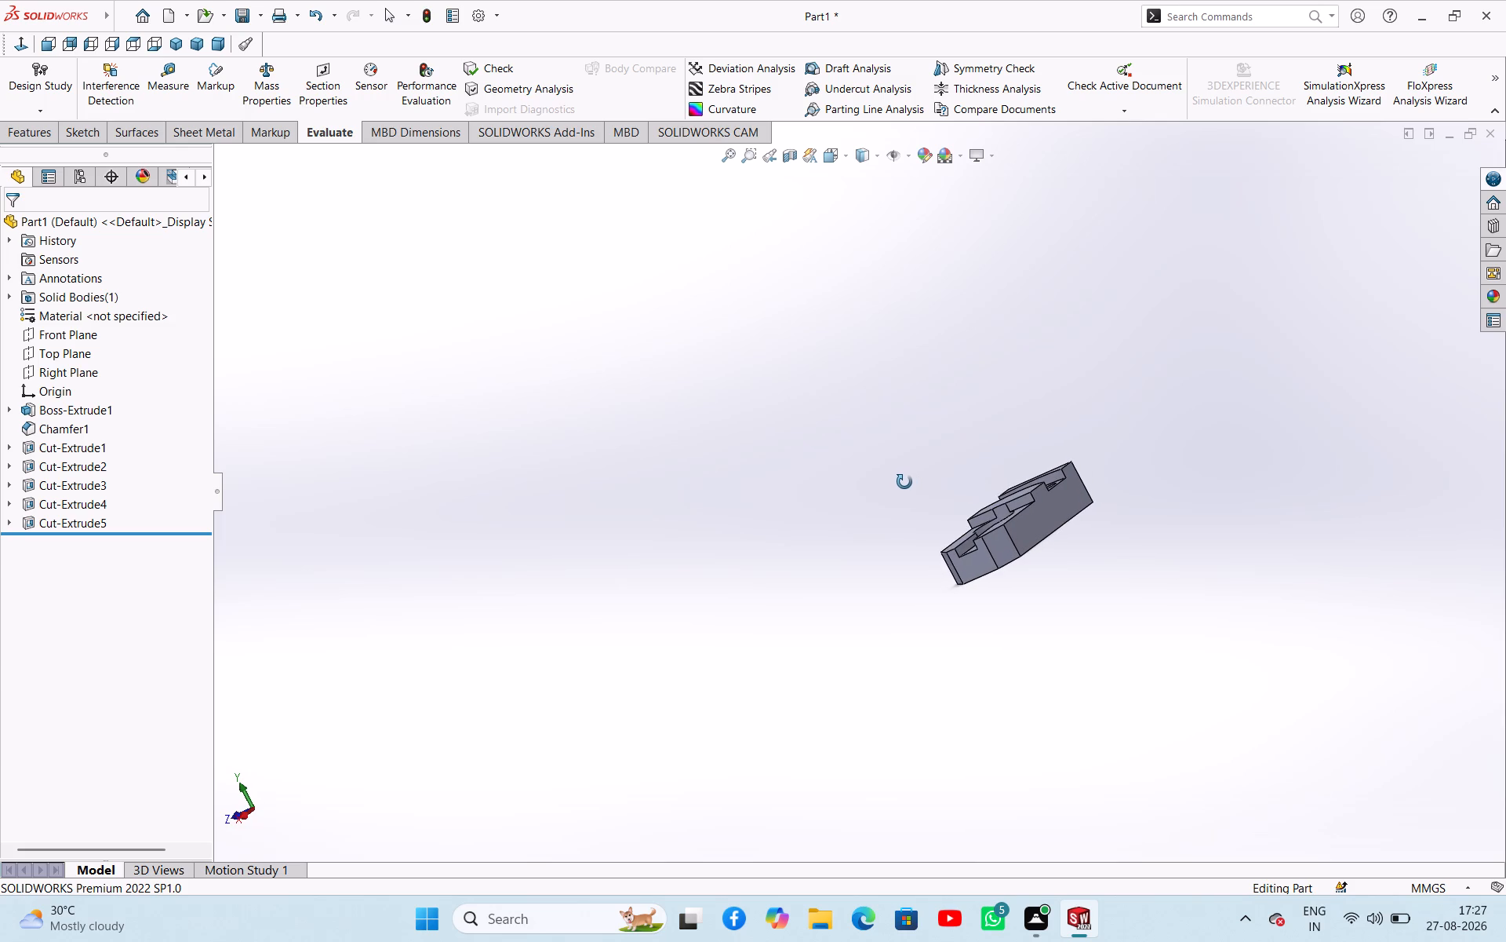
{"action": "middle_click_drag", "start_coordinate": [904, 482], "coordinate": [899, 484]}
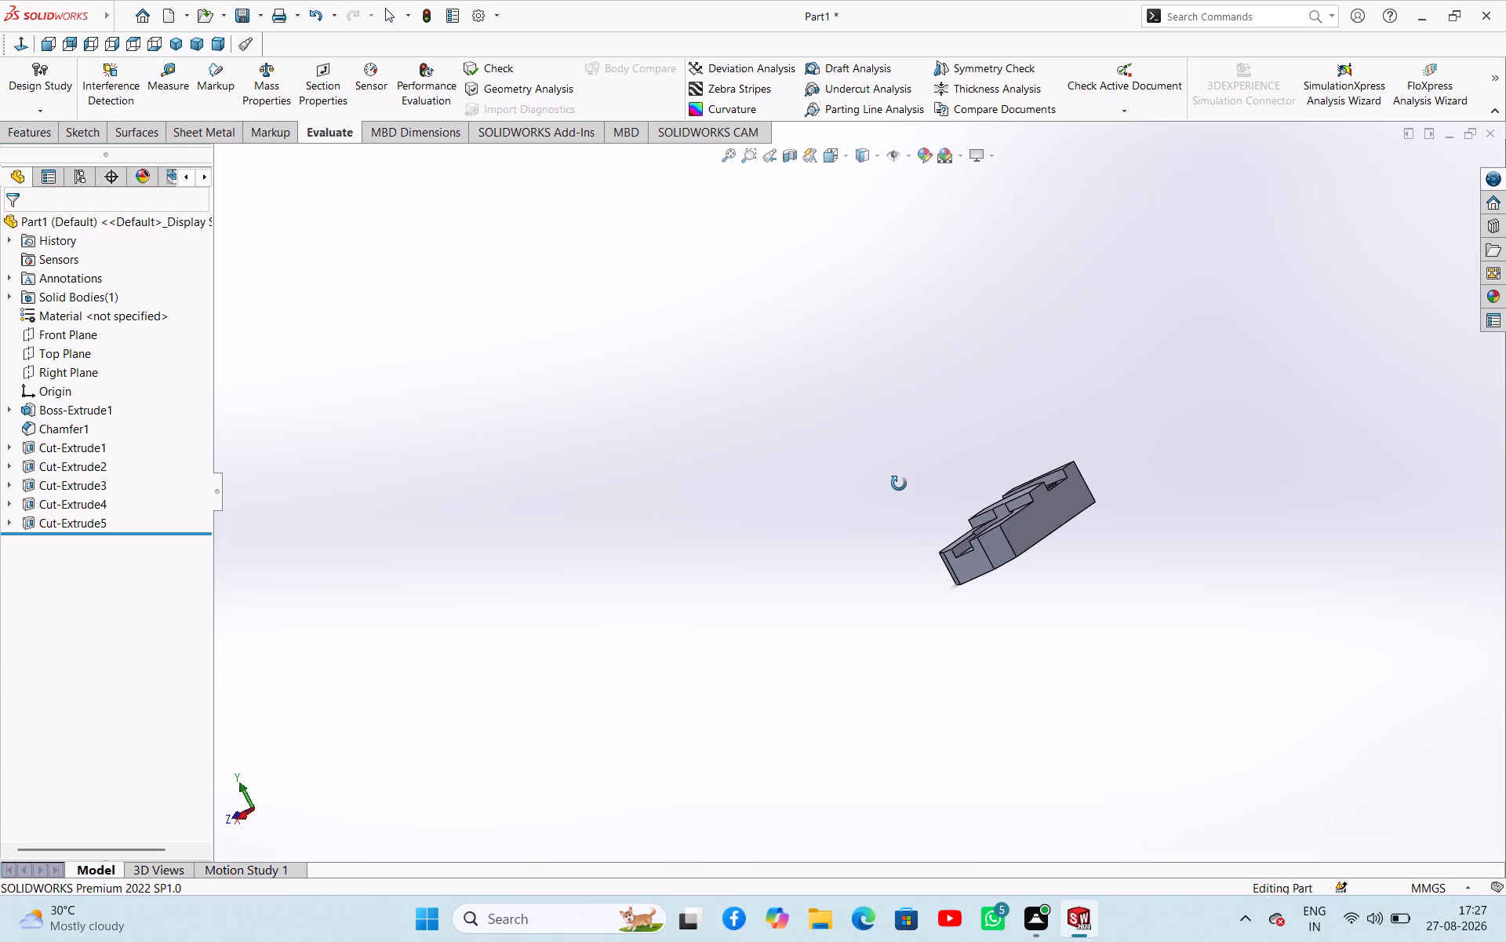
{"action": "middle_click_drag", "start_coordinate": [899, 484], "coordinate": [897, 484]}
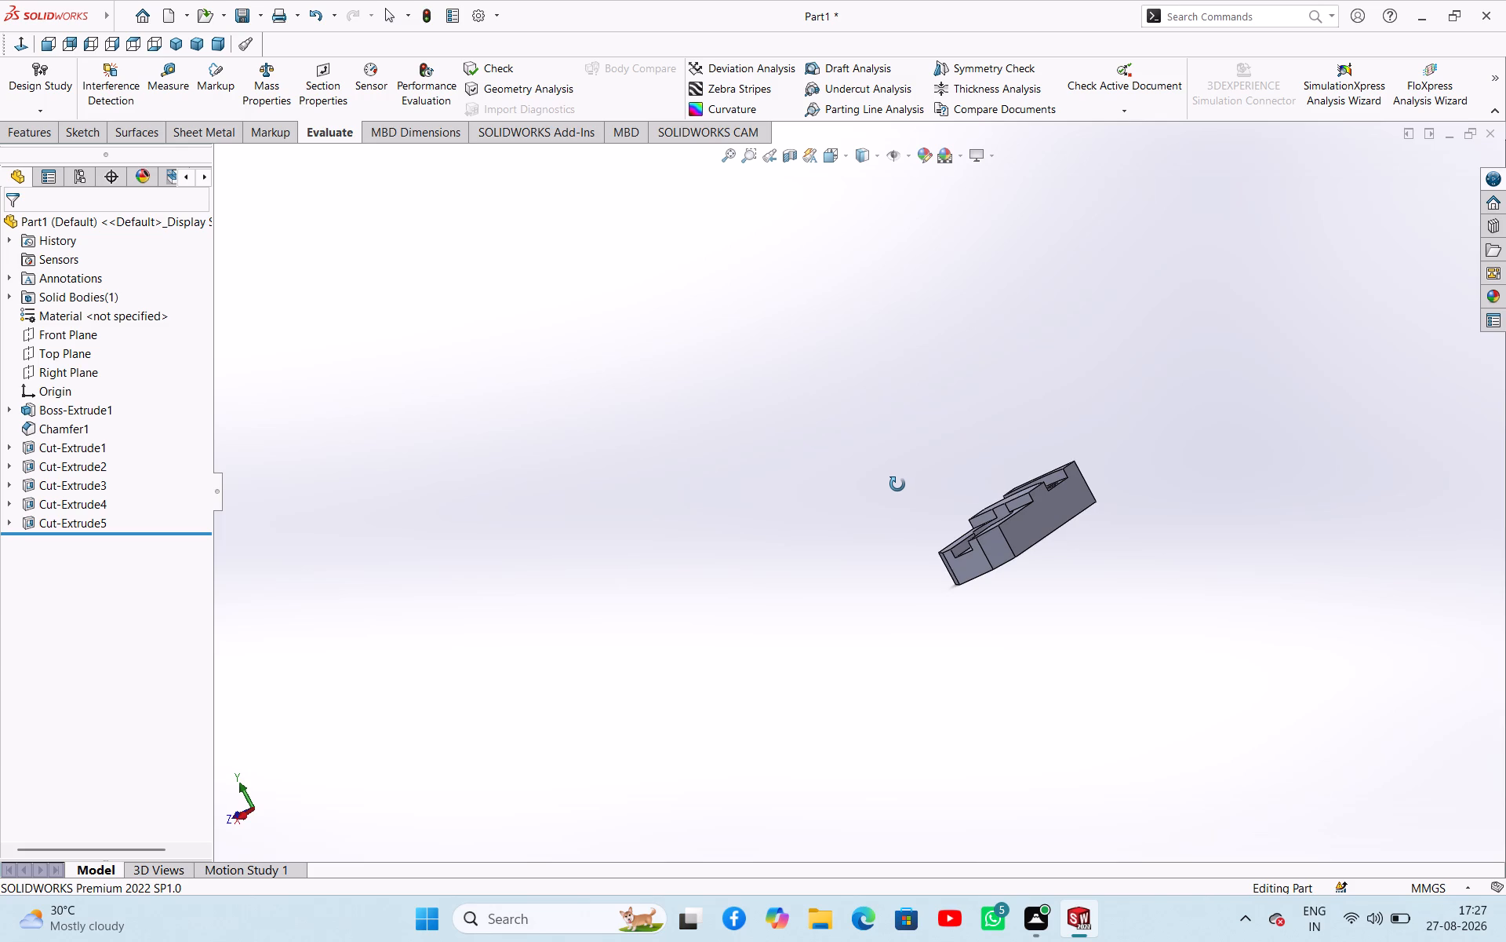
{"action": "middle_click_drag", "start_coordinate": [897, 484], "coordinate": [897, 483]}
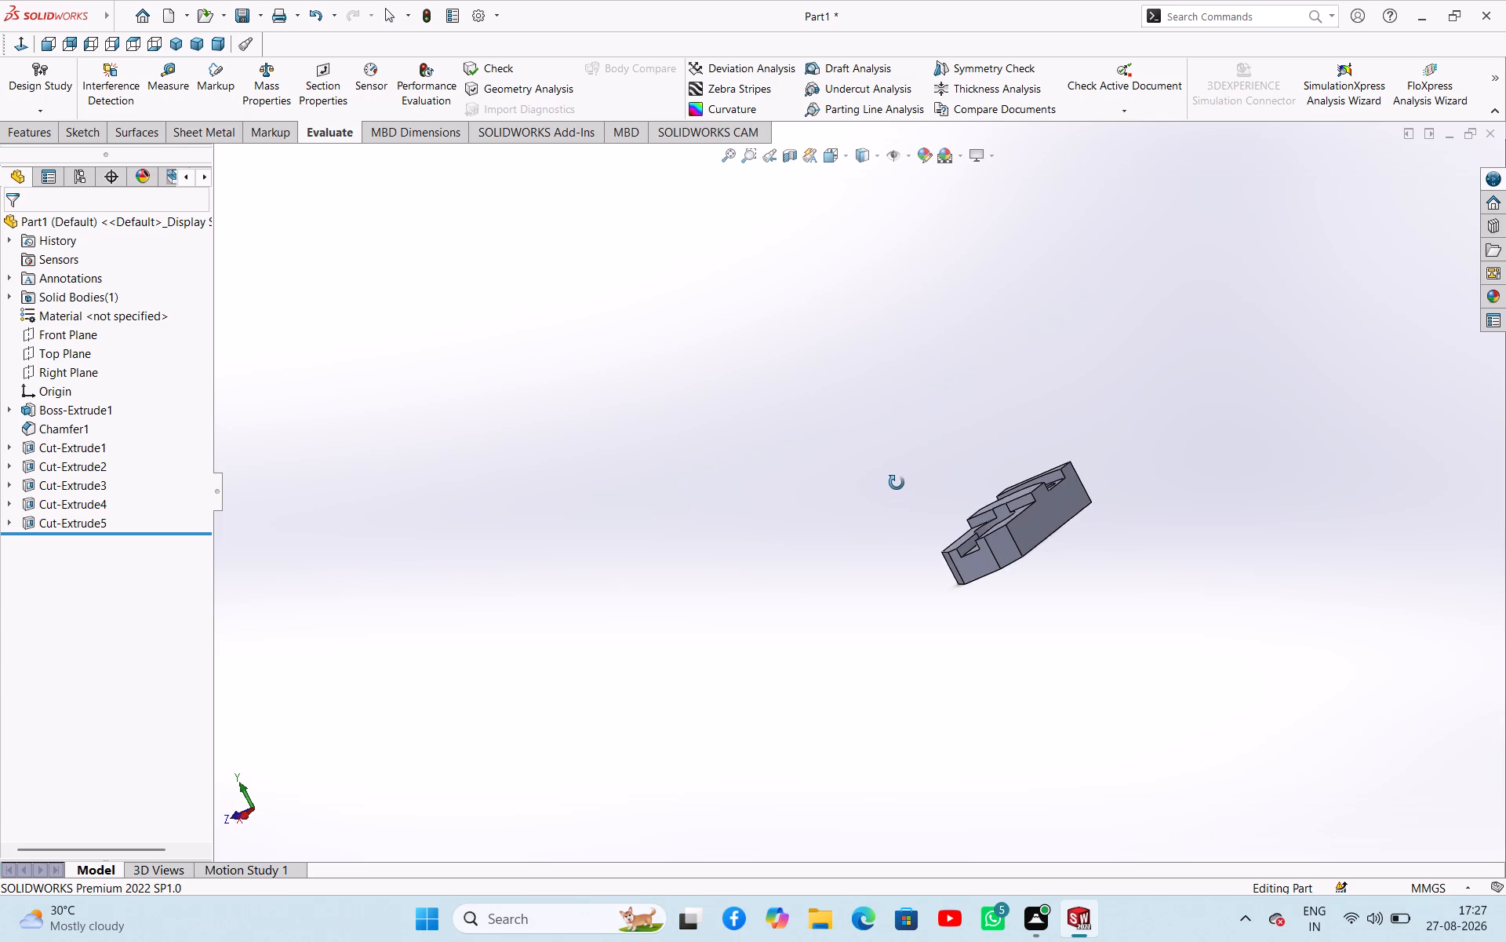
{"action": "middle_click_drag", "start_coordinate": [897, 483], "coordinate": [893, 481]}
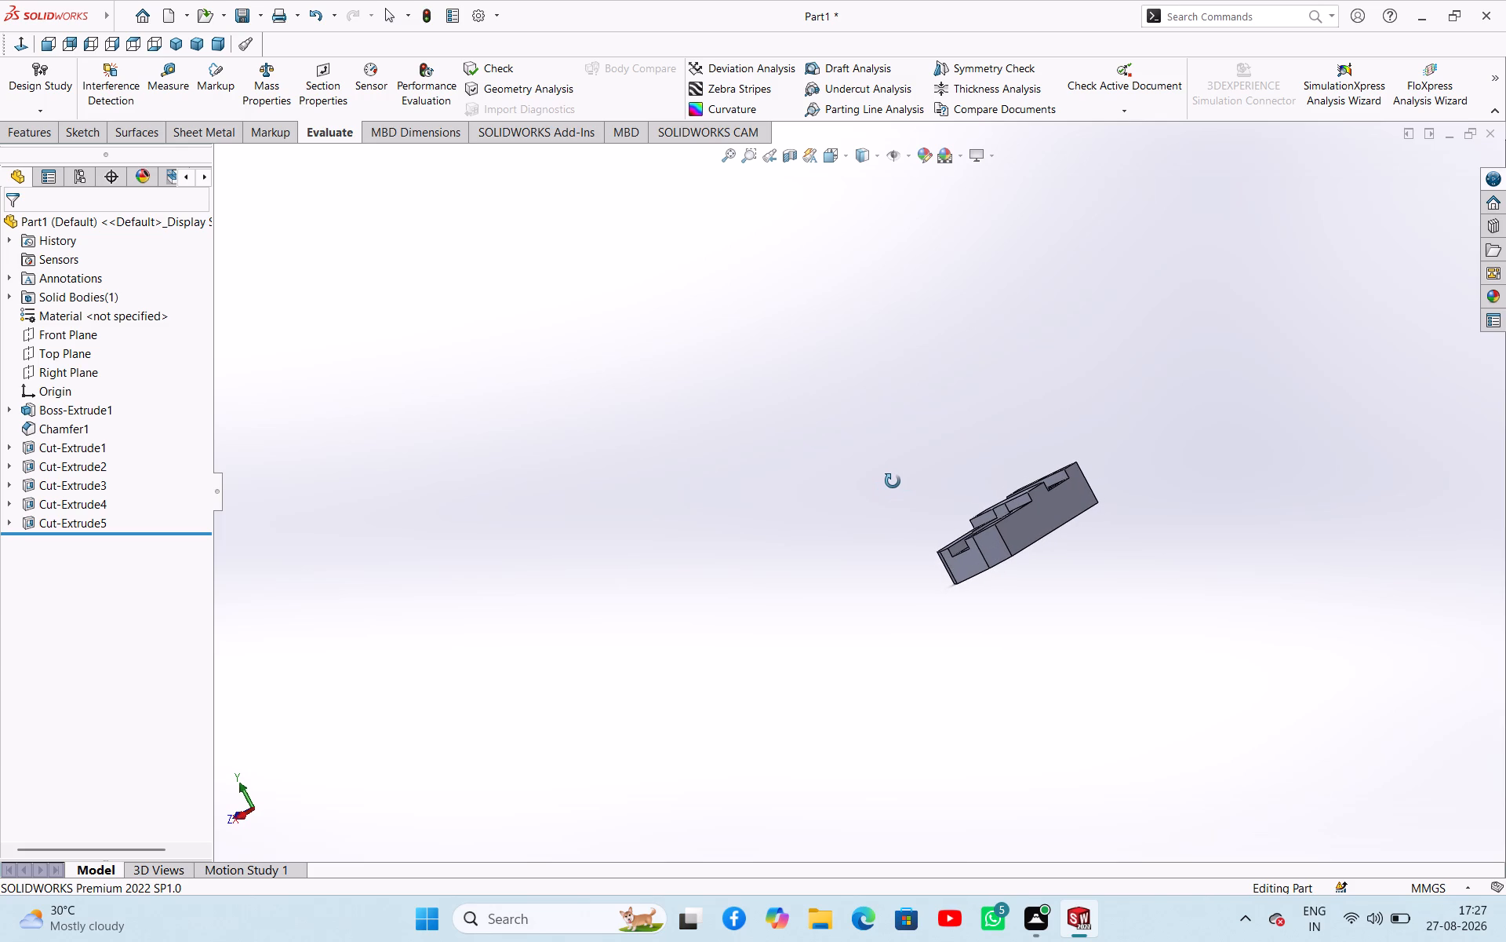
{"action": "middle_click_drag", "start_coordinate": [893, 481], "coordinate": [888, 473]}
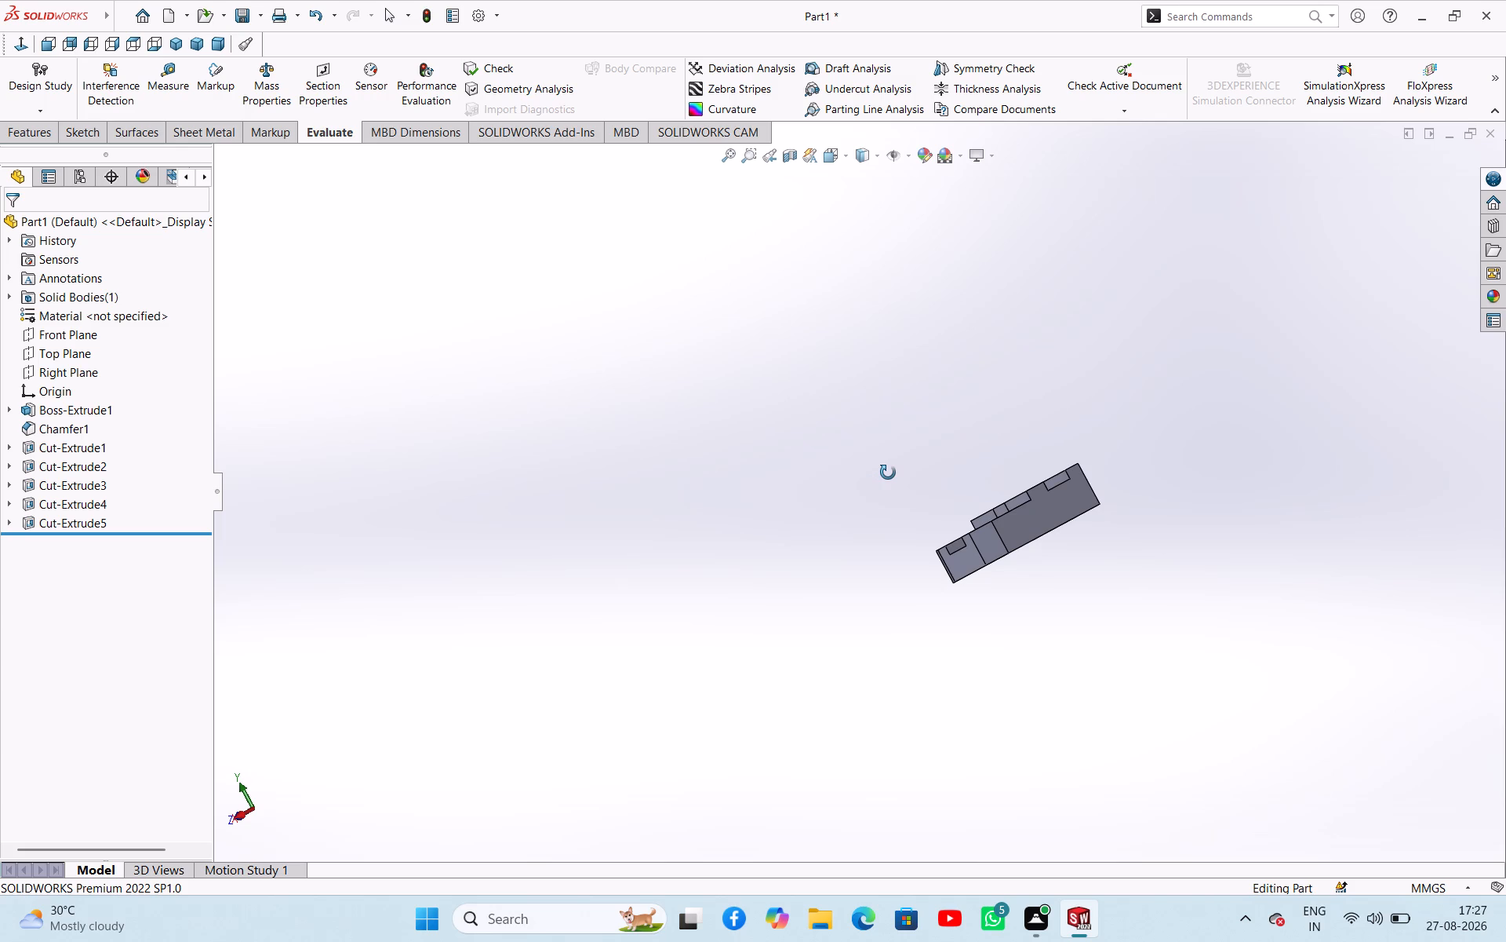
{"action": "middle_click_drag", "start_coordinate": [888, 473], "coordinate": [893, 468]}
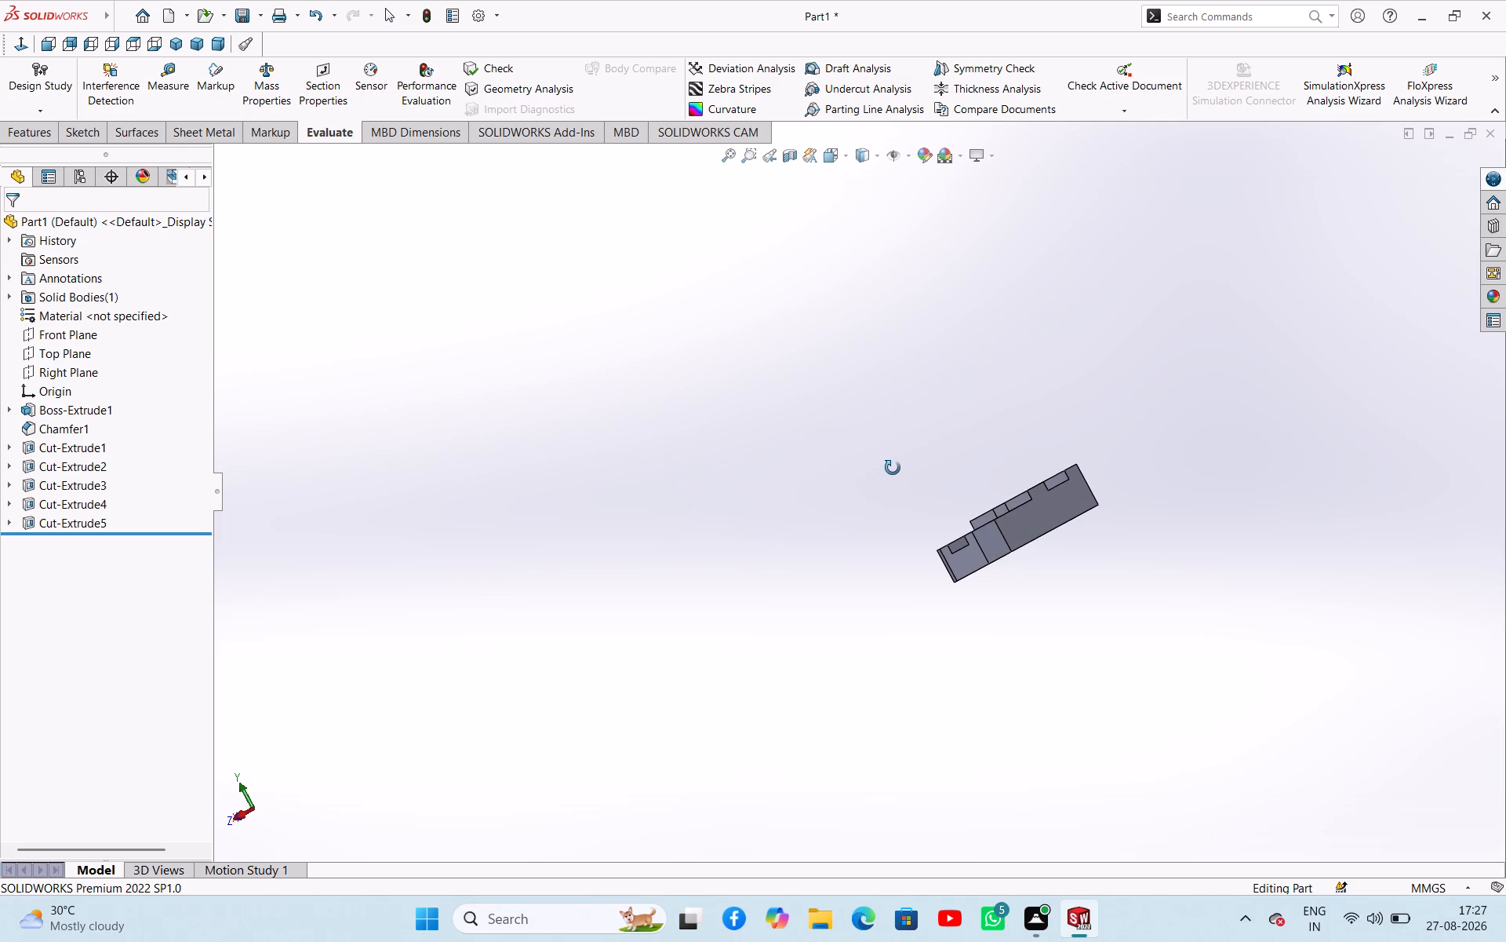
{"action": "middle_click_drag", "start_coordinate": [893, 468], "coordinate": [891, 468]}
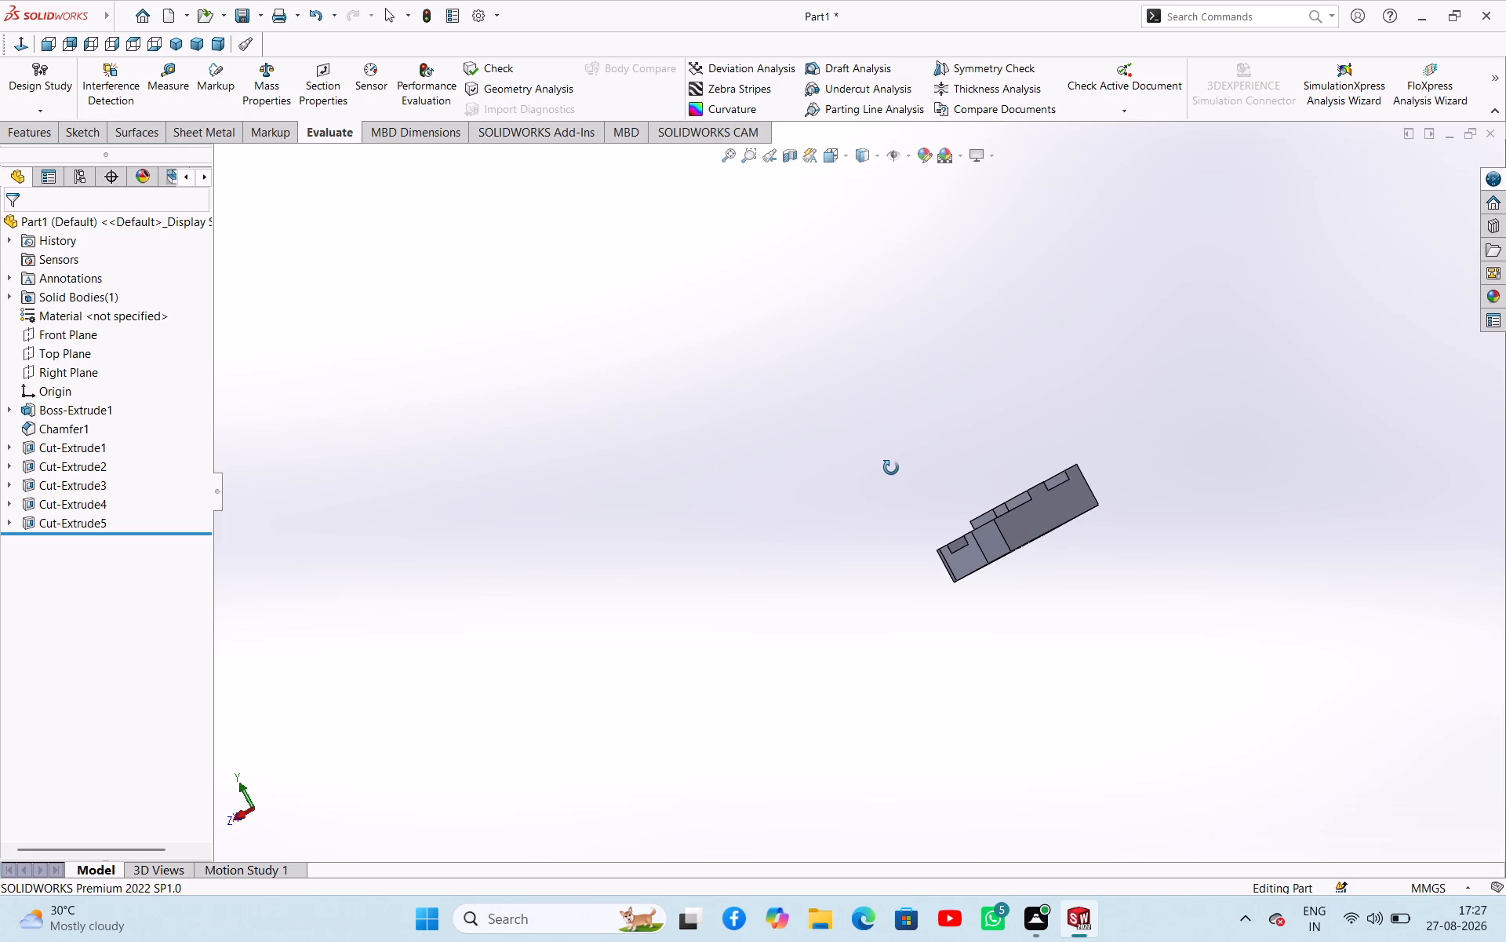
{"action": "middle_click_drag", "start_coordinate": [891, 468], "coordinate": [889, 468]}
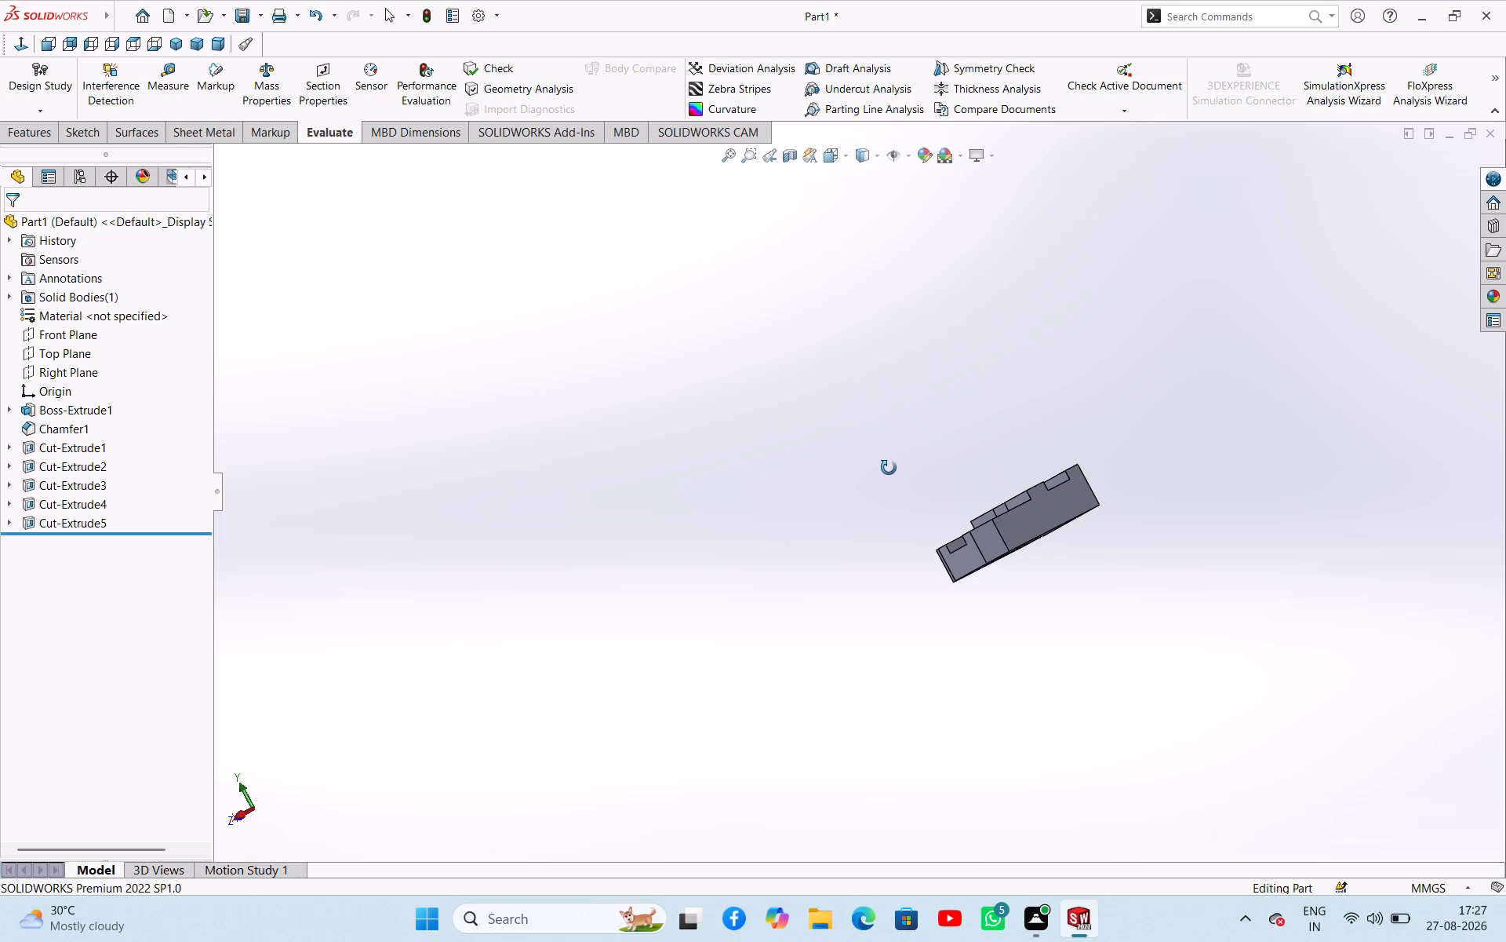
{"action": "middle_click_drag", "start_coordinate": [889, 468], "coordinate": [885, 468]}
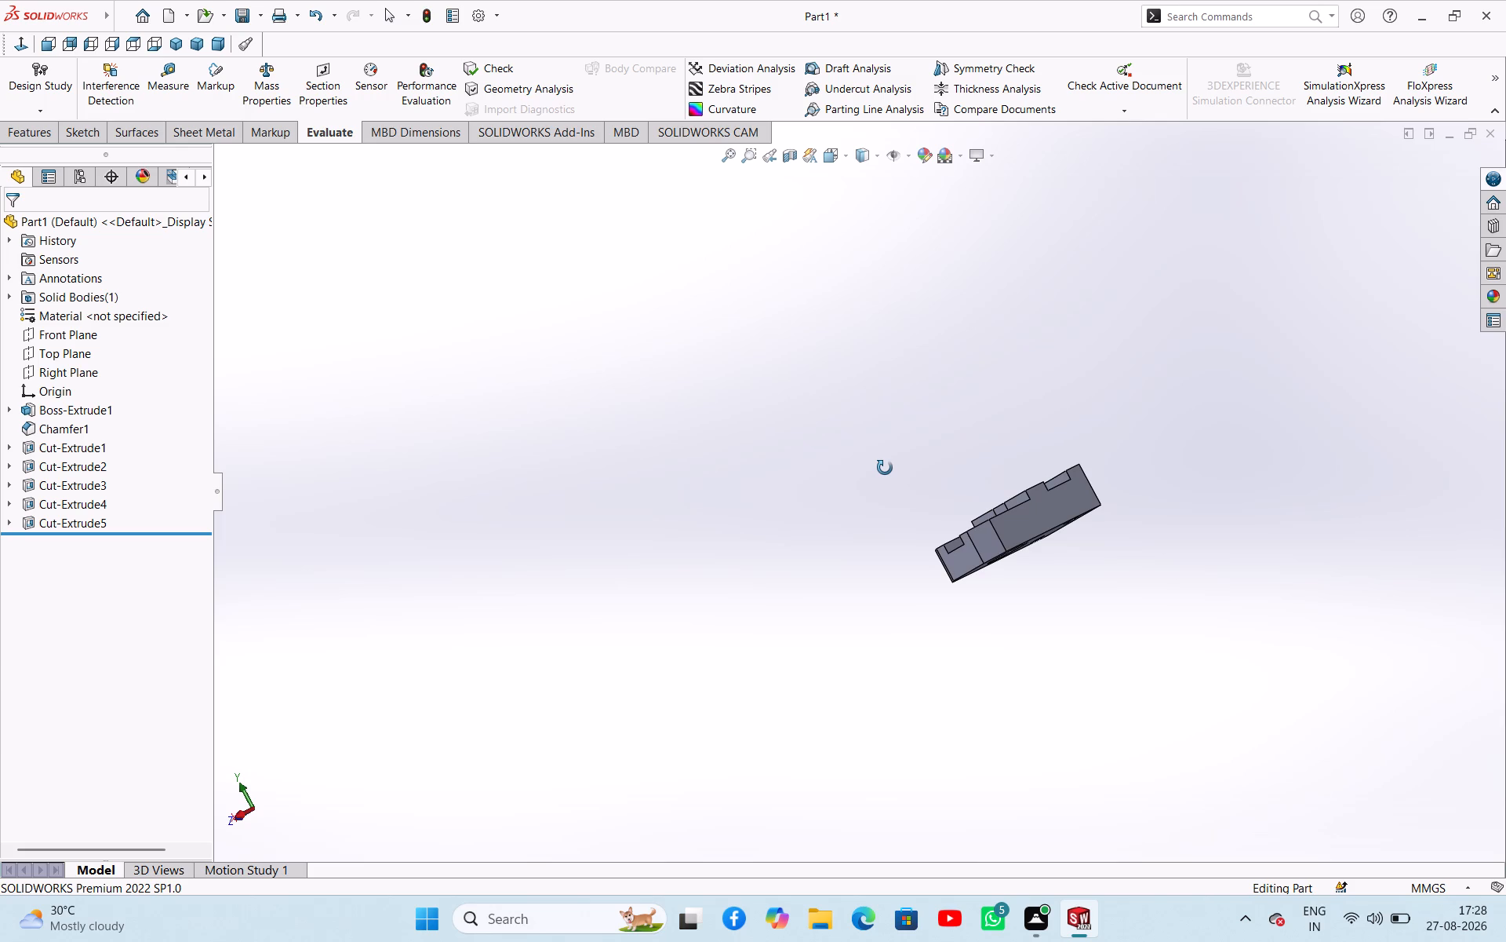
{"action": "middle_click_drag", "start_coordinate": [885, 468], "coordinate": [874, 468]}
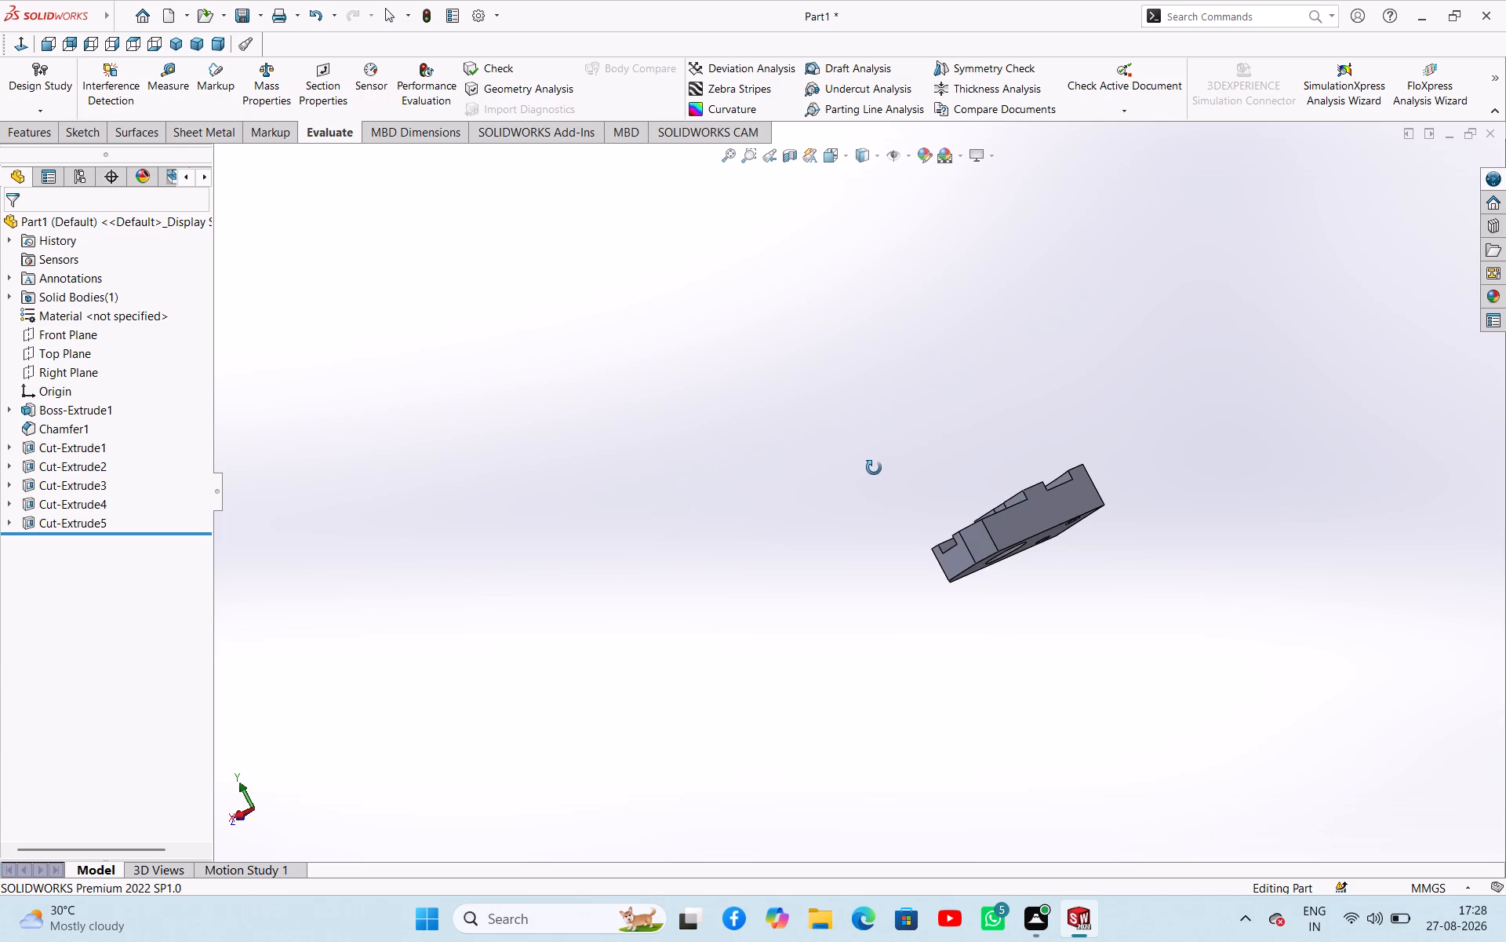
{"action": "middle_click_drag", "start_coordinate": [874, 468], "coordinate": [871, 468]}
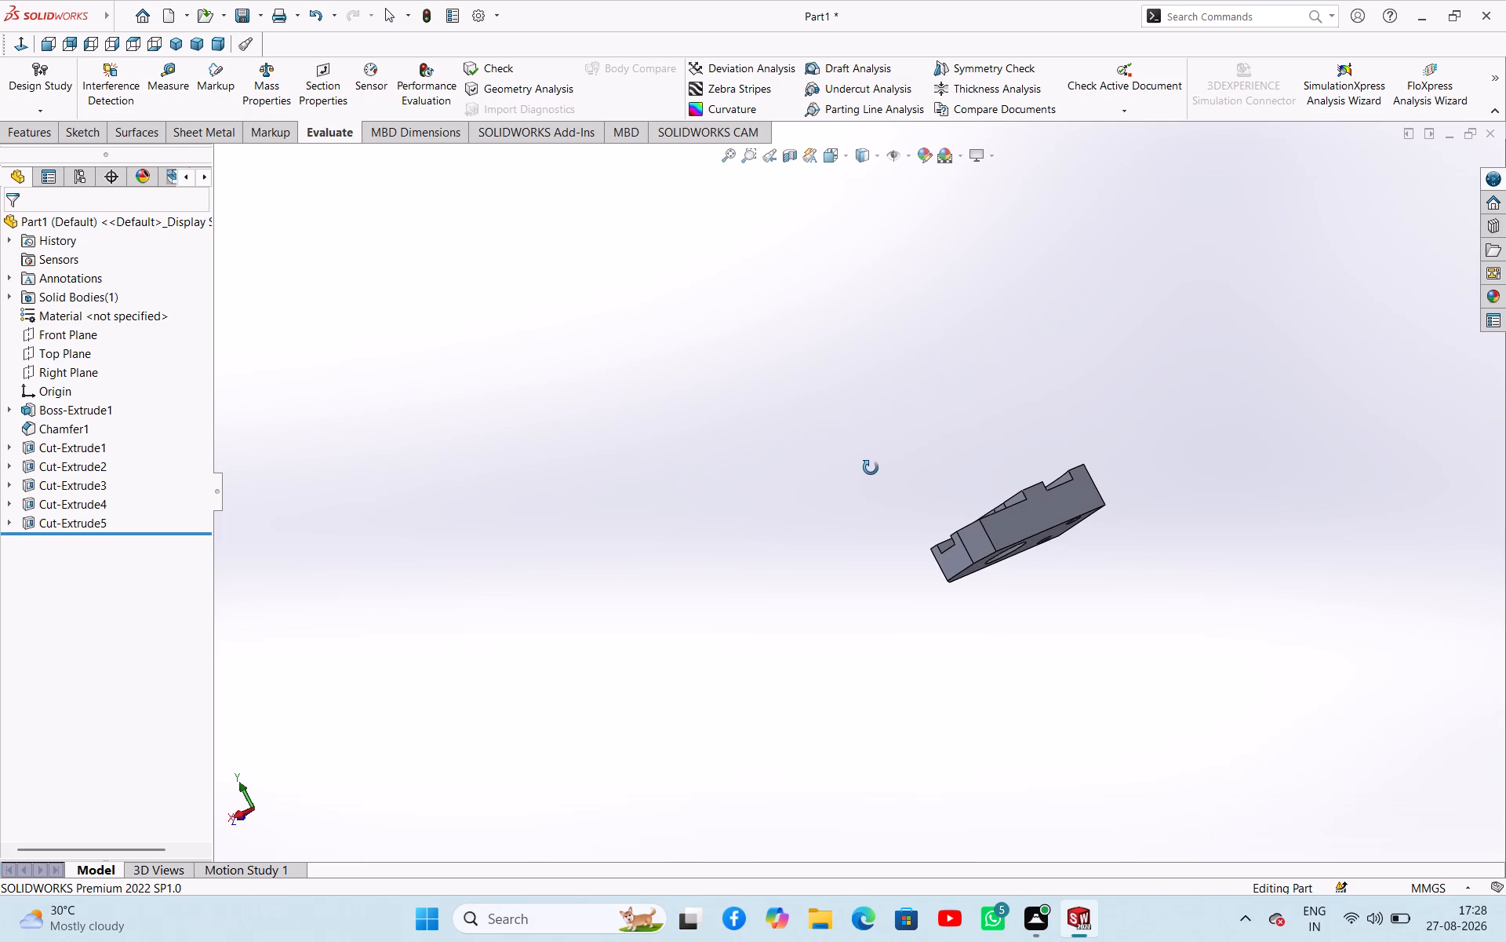
Examine the block's underside with its large hole and two small holes, along with the adjoining long side and chamfered corner.
{"action": "middle_click_drag", "start_coordinate": [871, 468], "coordinate": [869, 466]}
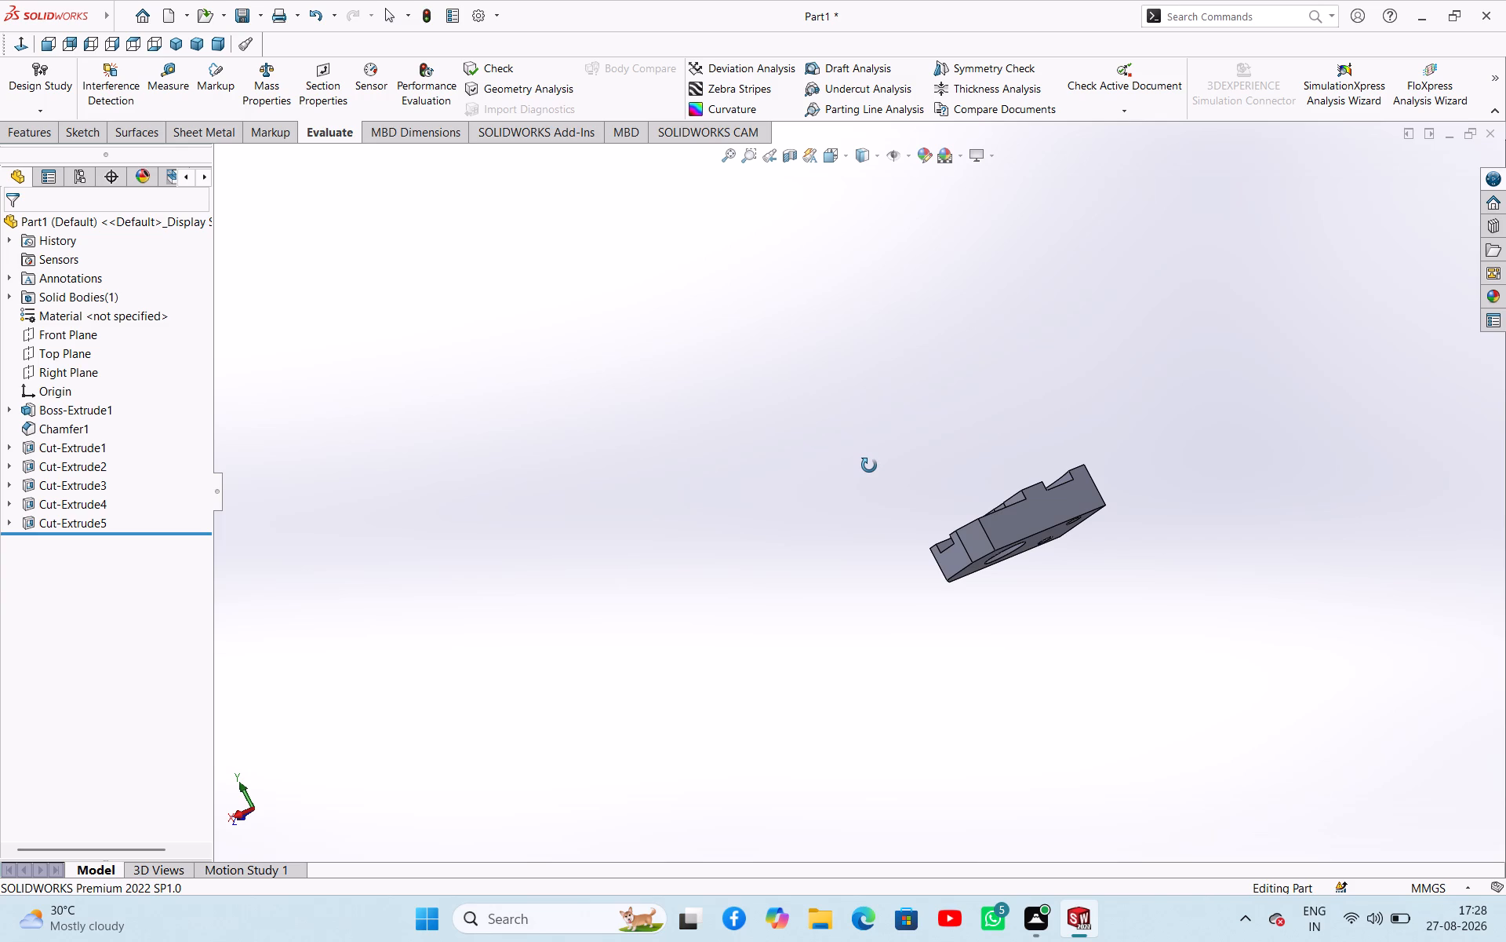
{"action": "middle_click_drag", "start_coordinate": [869, 466], "coordinate": [857, 465]}
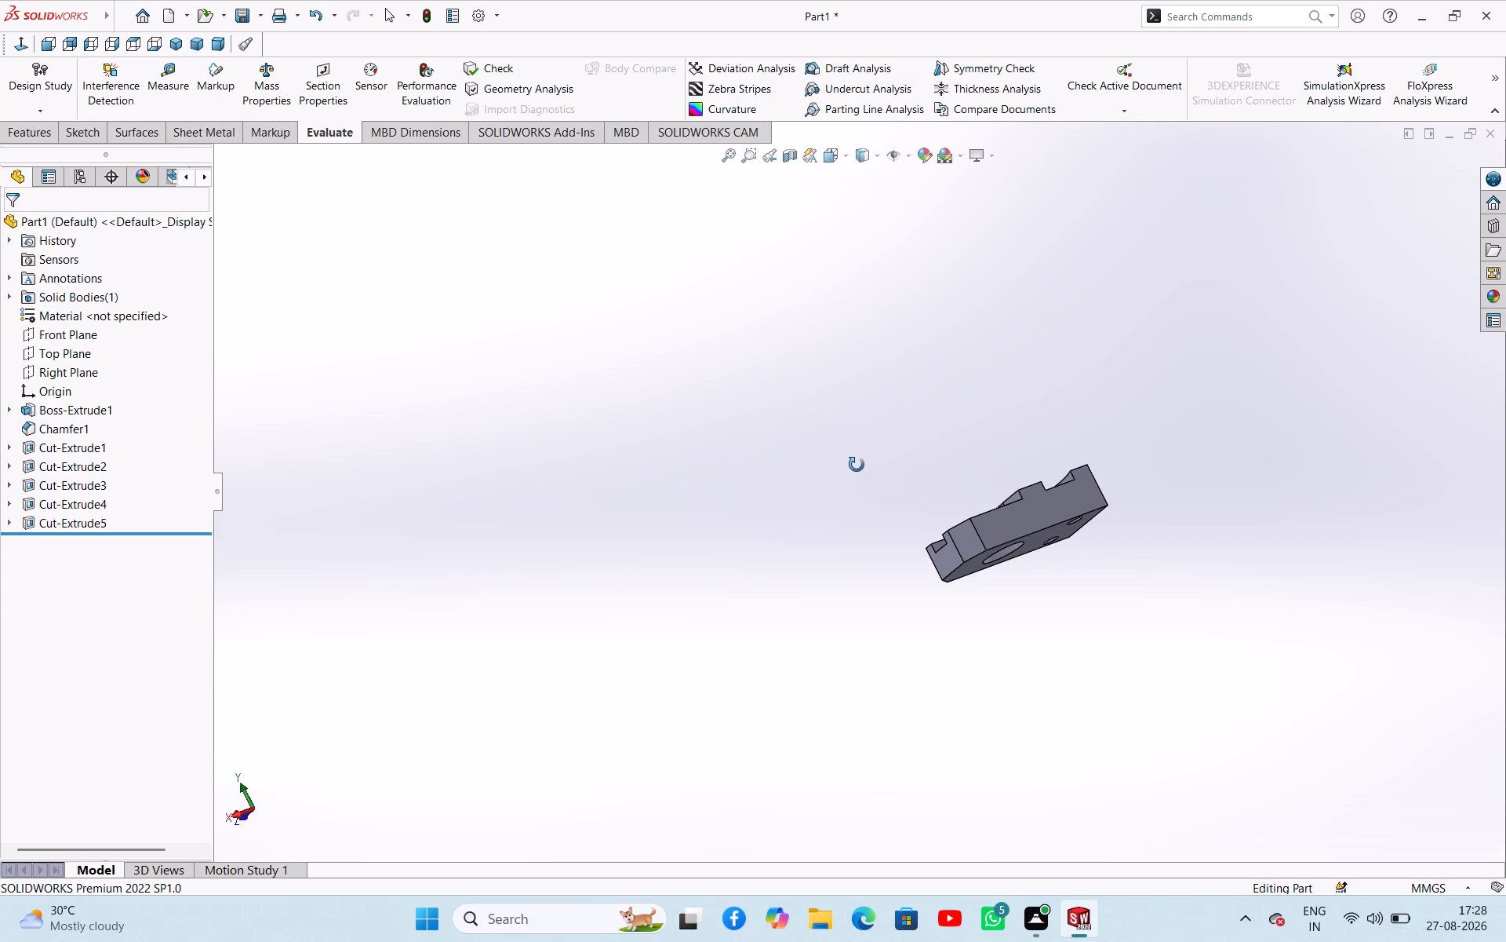
{"action": "middle_click_drag", "start_coordinate": [857, 465], "coordinate": [856, 471]}
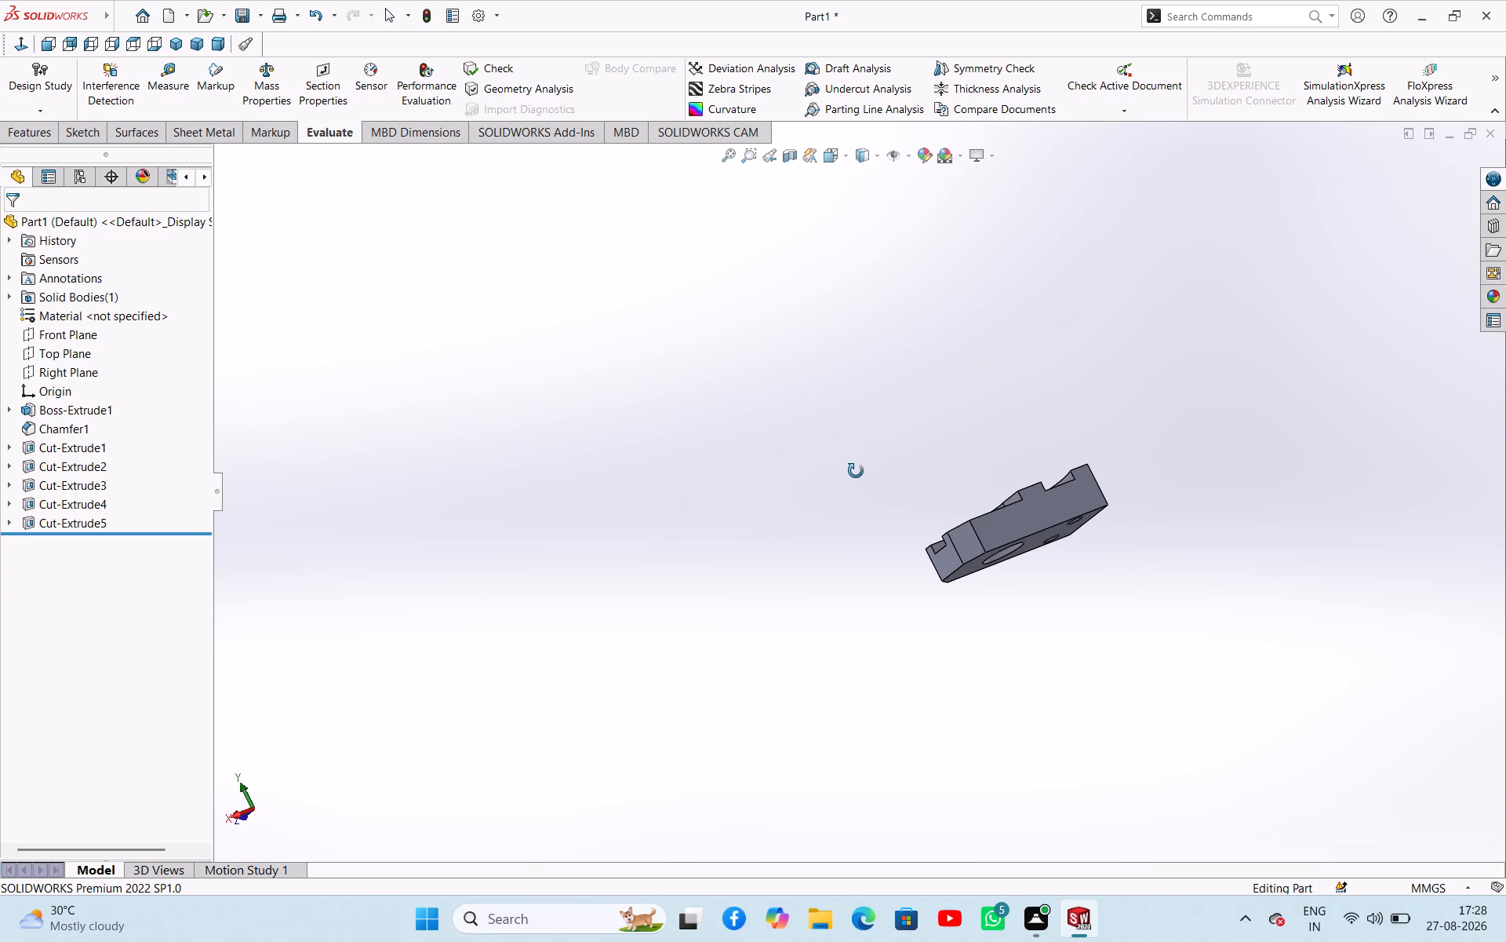
{"action": "middle_click_drag", "start_coordinate": [856, 471], "coordinate": [871, 454]}
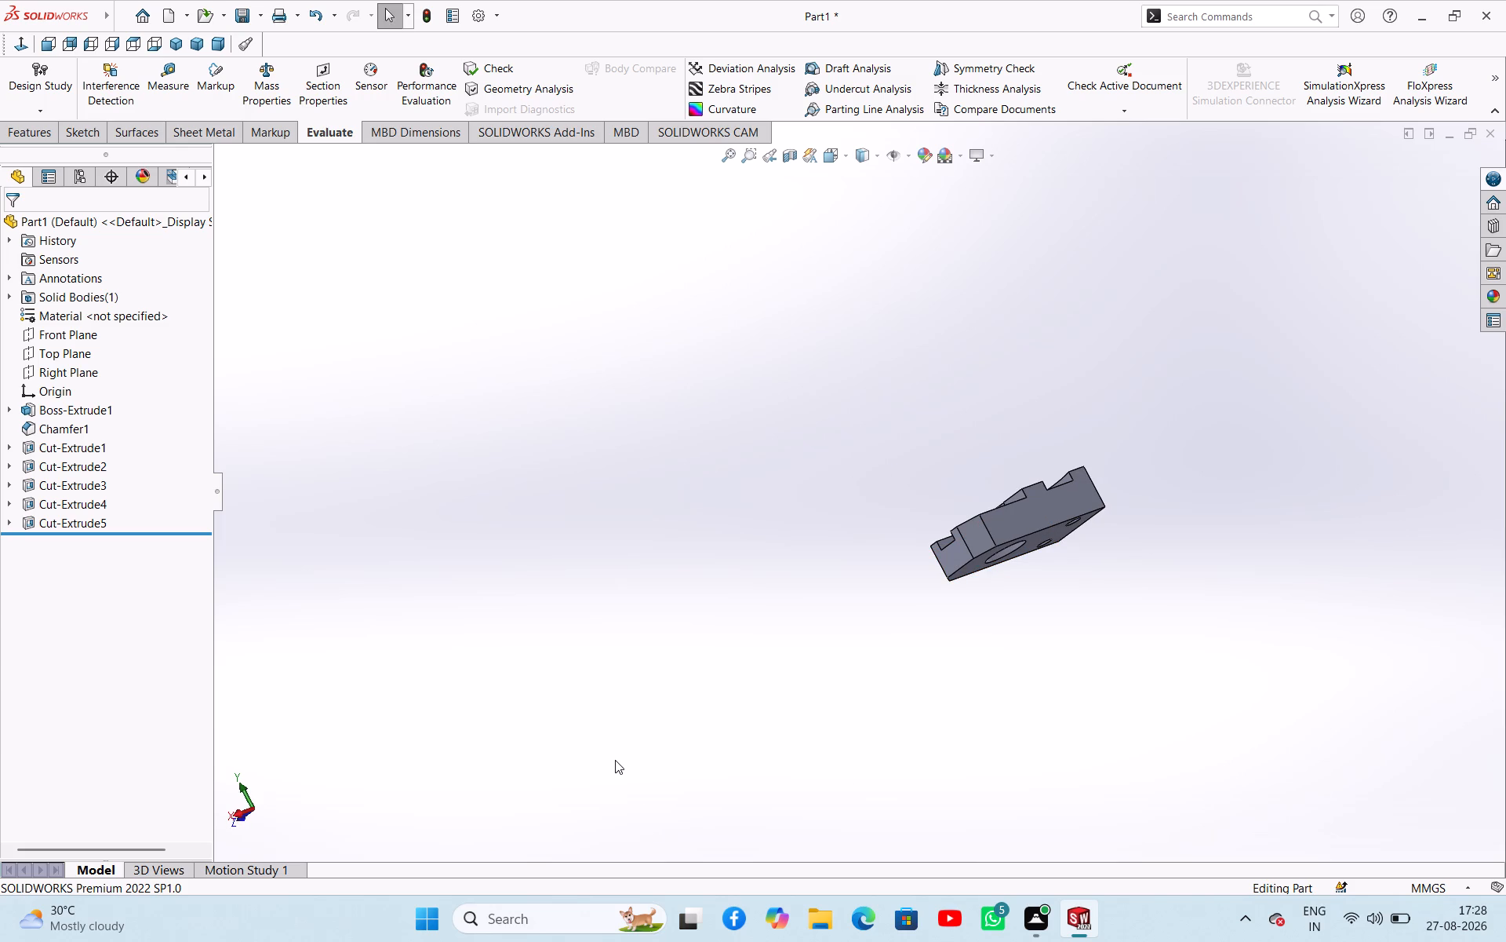
{"action": "scroll", "coordinate": [612, 758], "scroll_direction": "up", "scroll_amount": 1}
{"action": "scroll", "coordinate": [612, 758], "scroll_direction": "down", "scroll_amount": 1}
{"action": "middle_click_drag", "start_coordinate": [609, 758], "coordinate": [511, 768]}
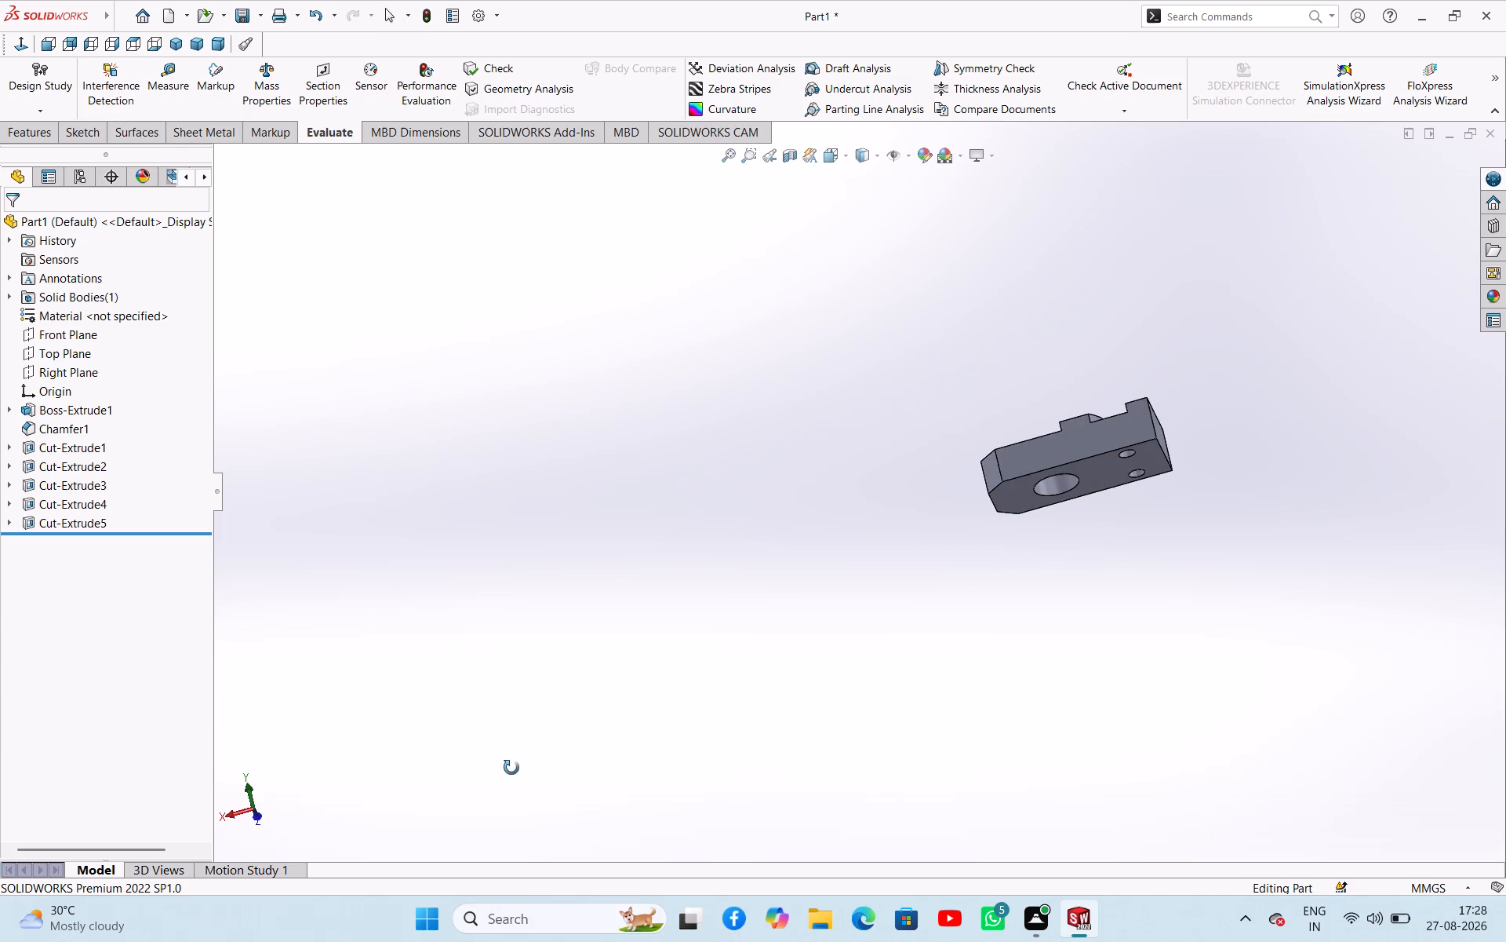
{"action": "middle_click_drag", "start_coordinate": [511, 768], "coordinate": [551, 769]}
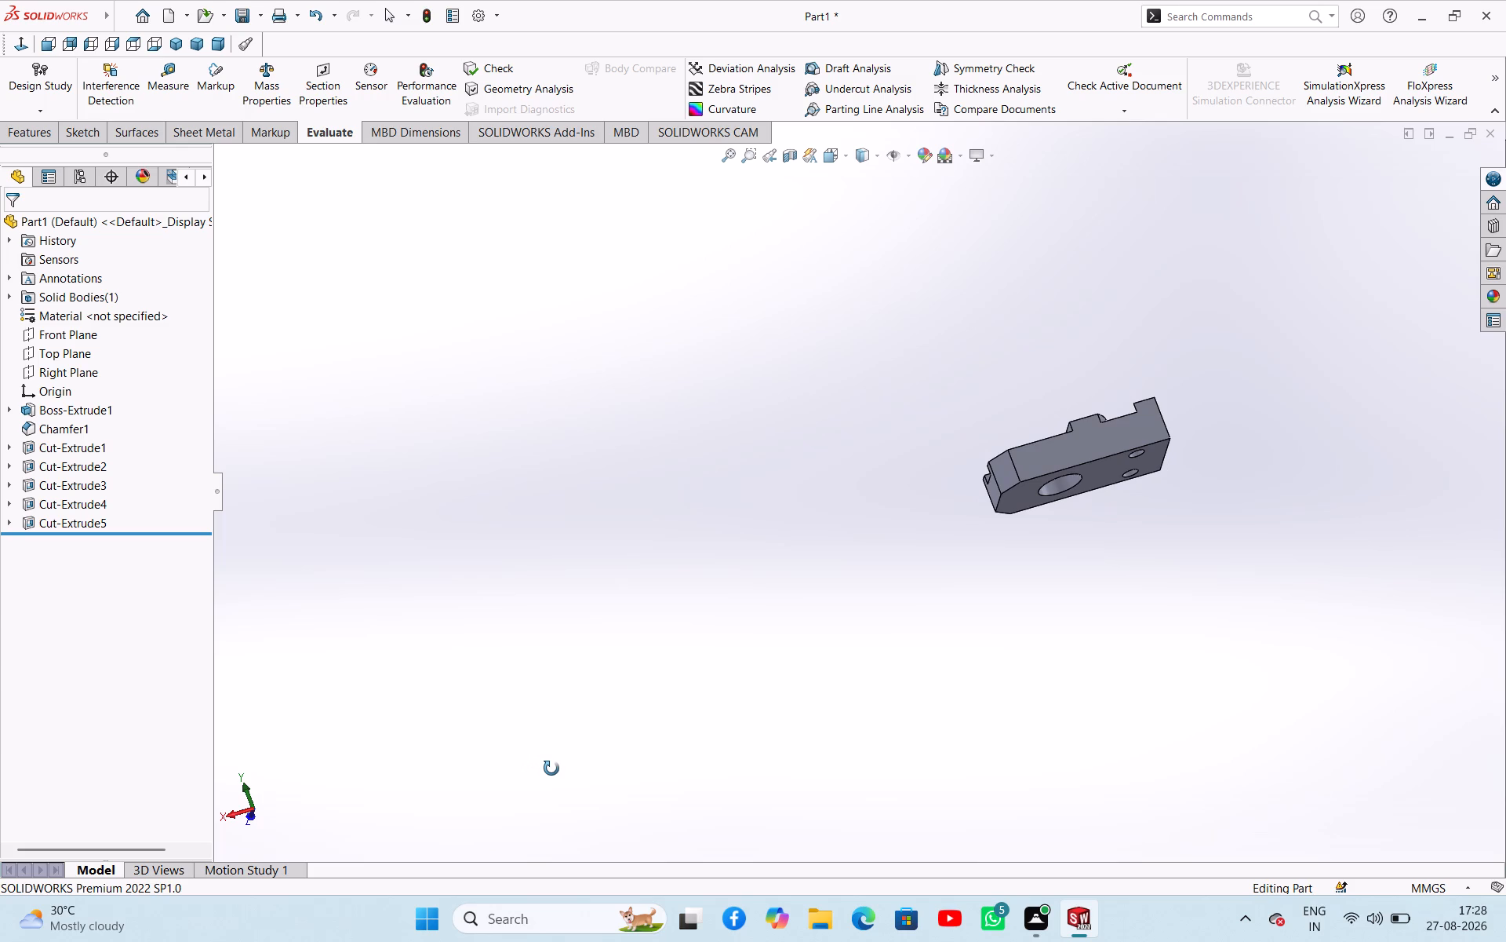
{"action": "middle_click_drag", "start_coordinate": [551, 769], "coordinate": [546, 775]}
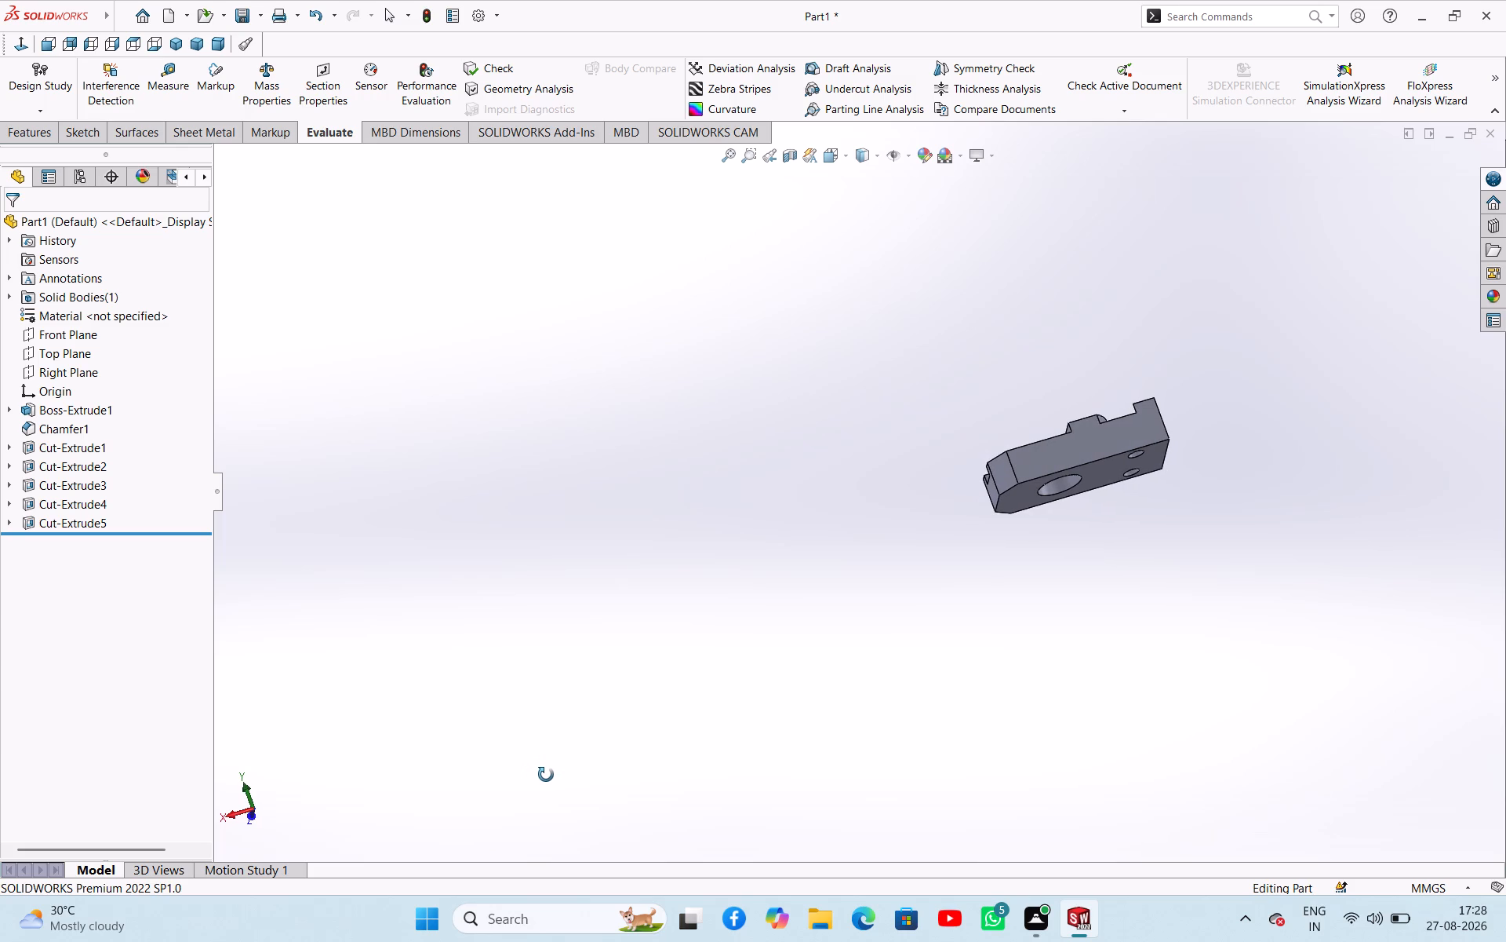
{"action": "middle_click_drag", "start_coordinate": [546, 775], "coordinate": [532, 773]}
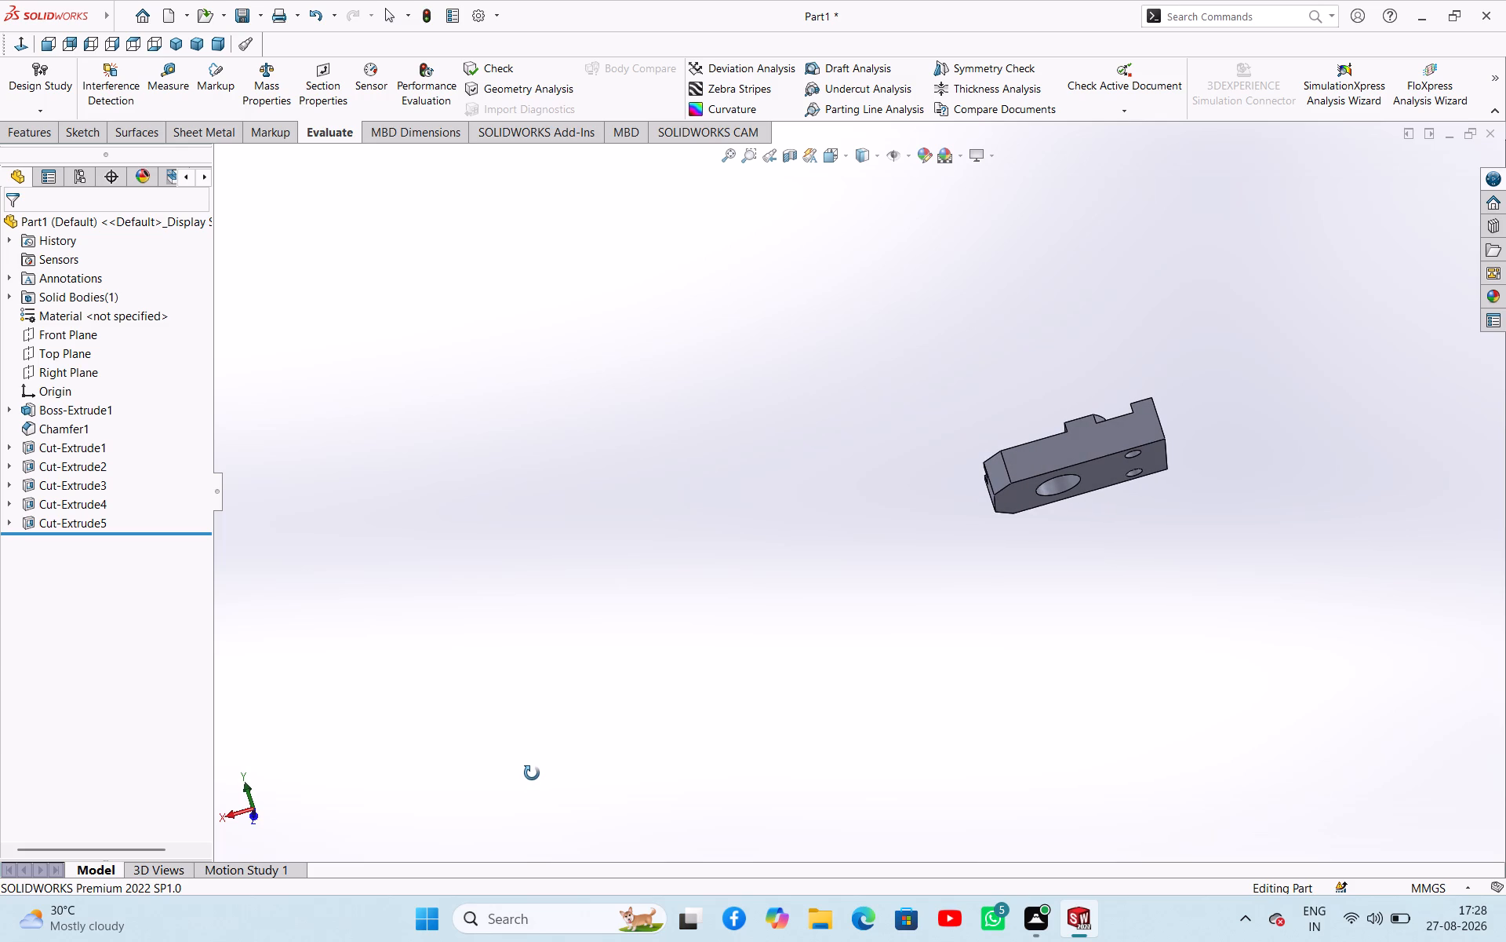
{"action": "middle_click_drag", "start_coordinate": [532, 773], "coordinate": [554, 782]}
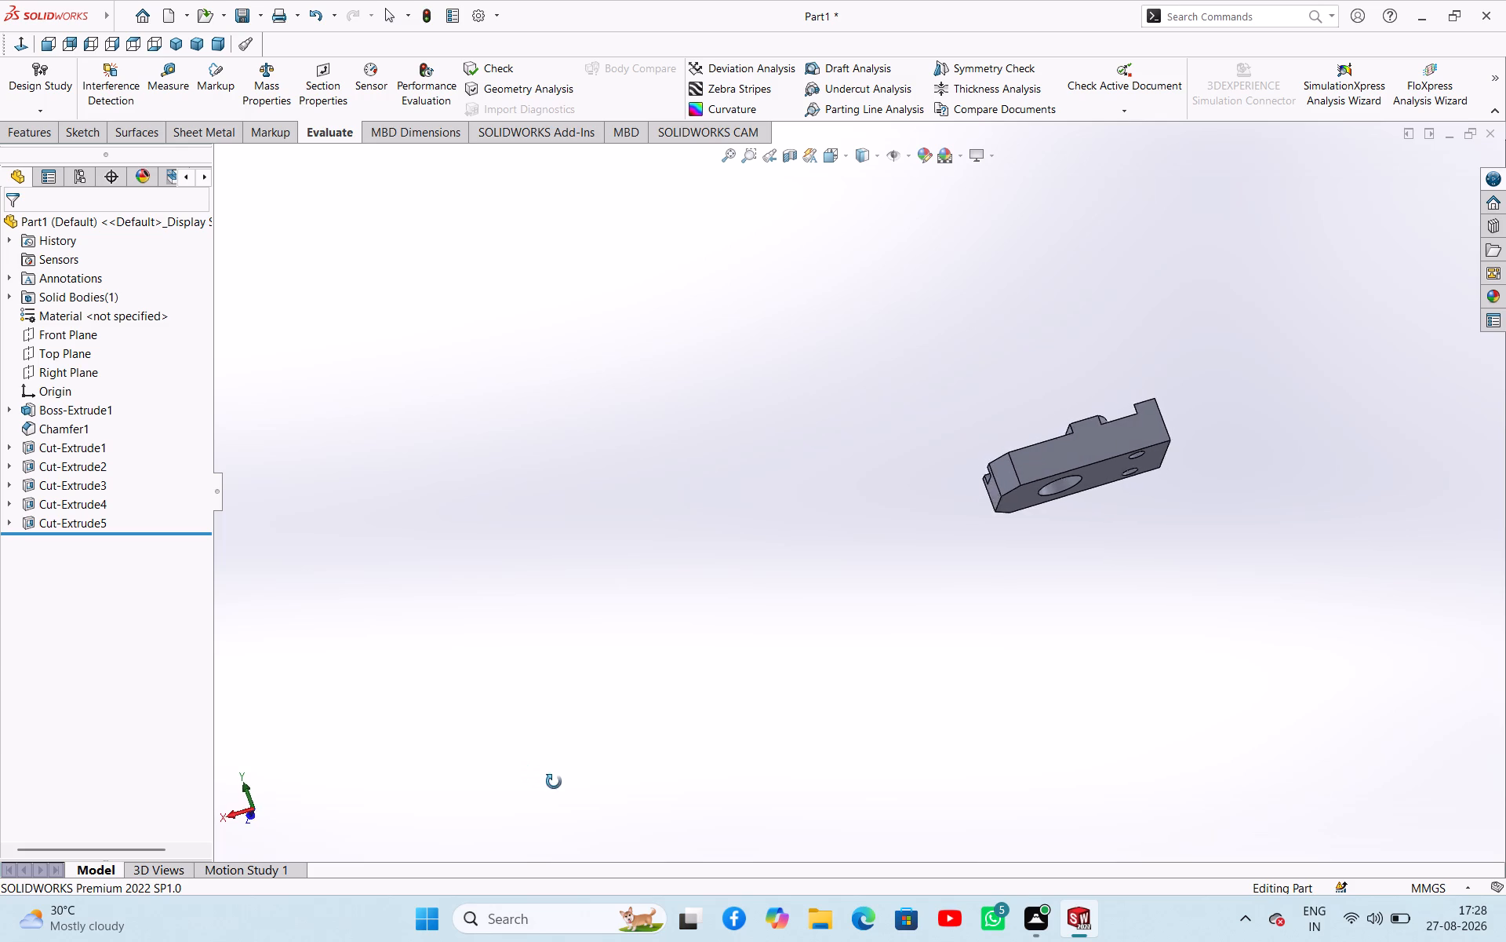
{"action": "middle_click_drag", "start_coordinate": [554, 782], "coordinate": [596, 787]}
{"action": "scroll", "coordinate": [981, 595], "scroll_direction": "down", "scroll_amount": 3}
{"action": "scroll", "coordinate": [1280, 483], "scroll_direction": "up", "scroll_amount": 5}
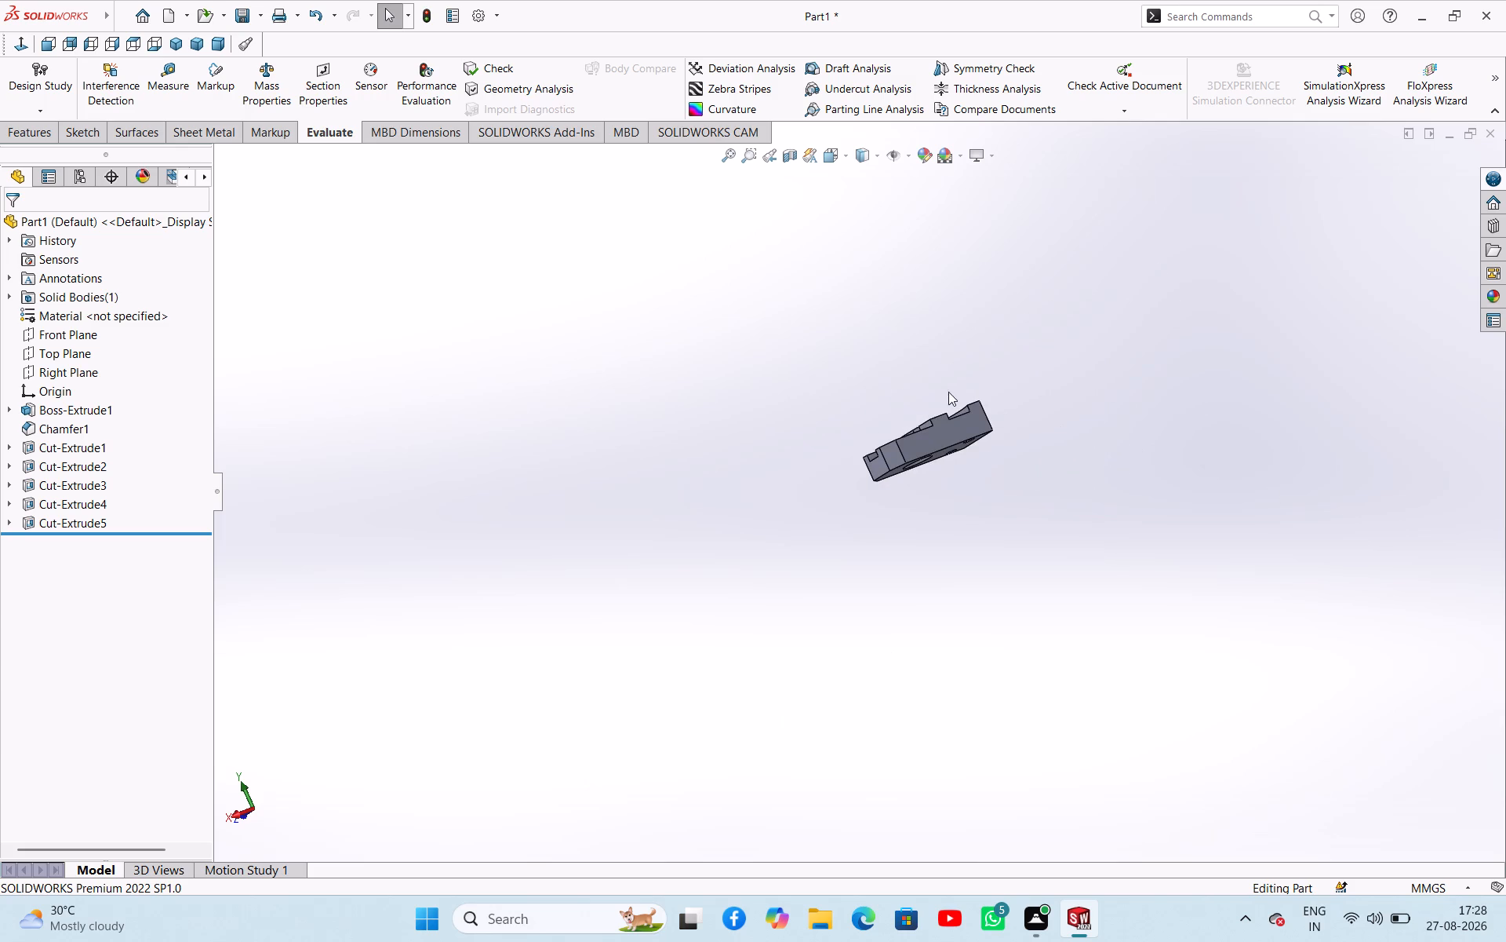
Examine the block's long side face edge-on, checking the profile of the step and curved groove and the chamfered corners.
{"action": "scroll", "coordinate": [937, 385], "scroll_direction": "down", "scroll_amount": 3}
{"action": "scroll", "coordinate": [1003, 516], "scroll_direction": "down", "scroll_amount": 1}
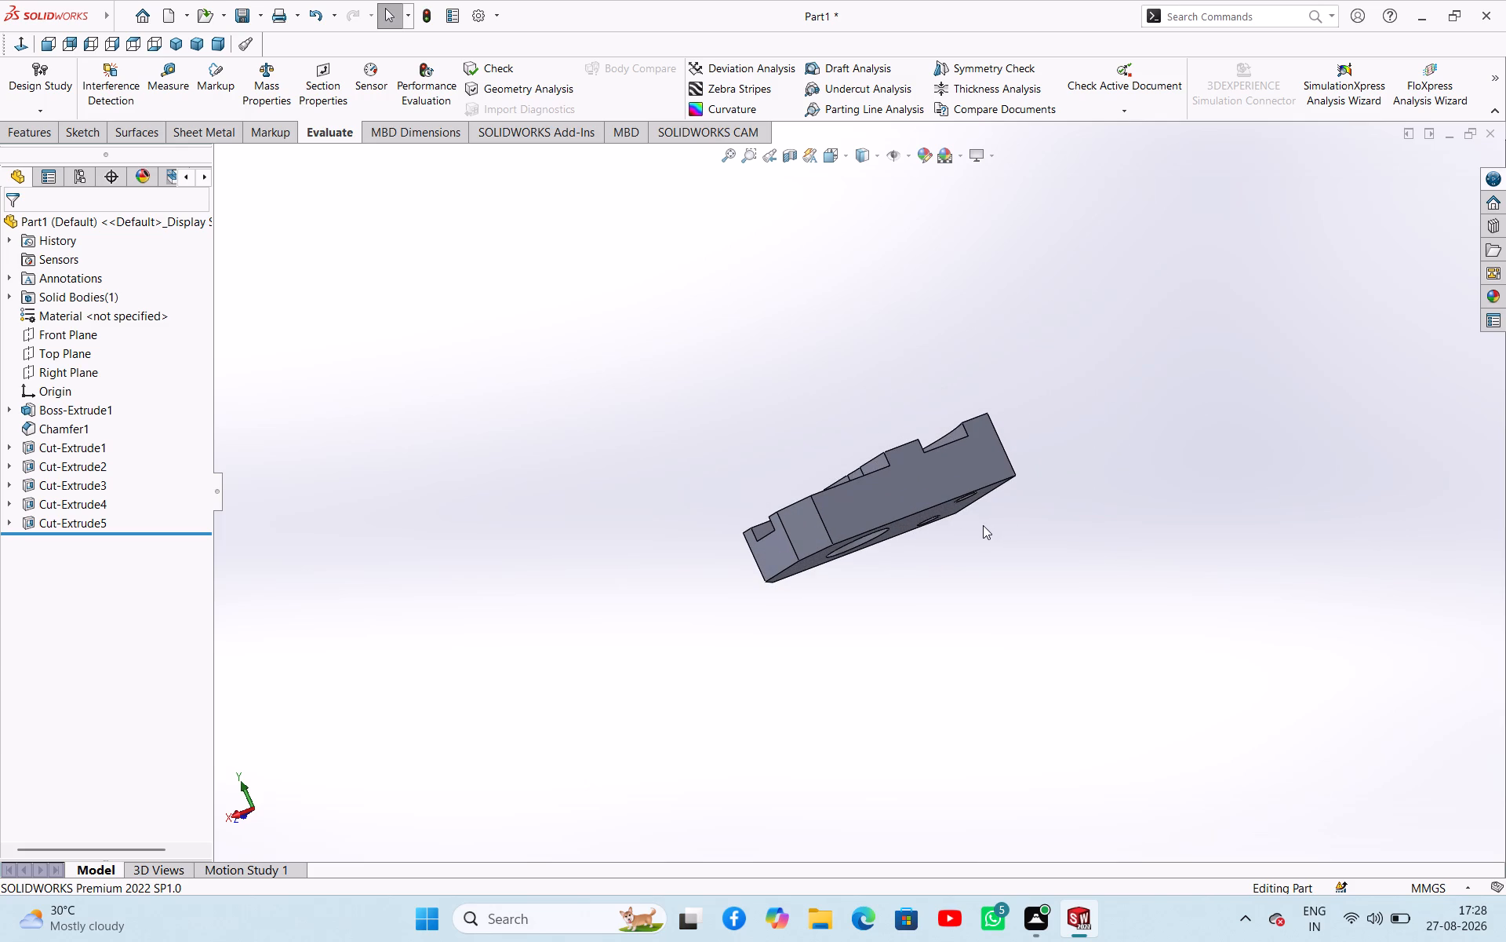
{"action": "middle_click_drag", "start_coordinate": [983, 525], "coordinate": [945, 612]}
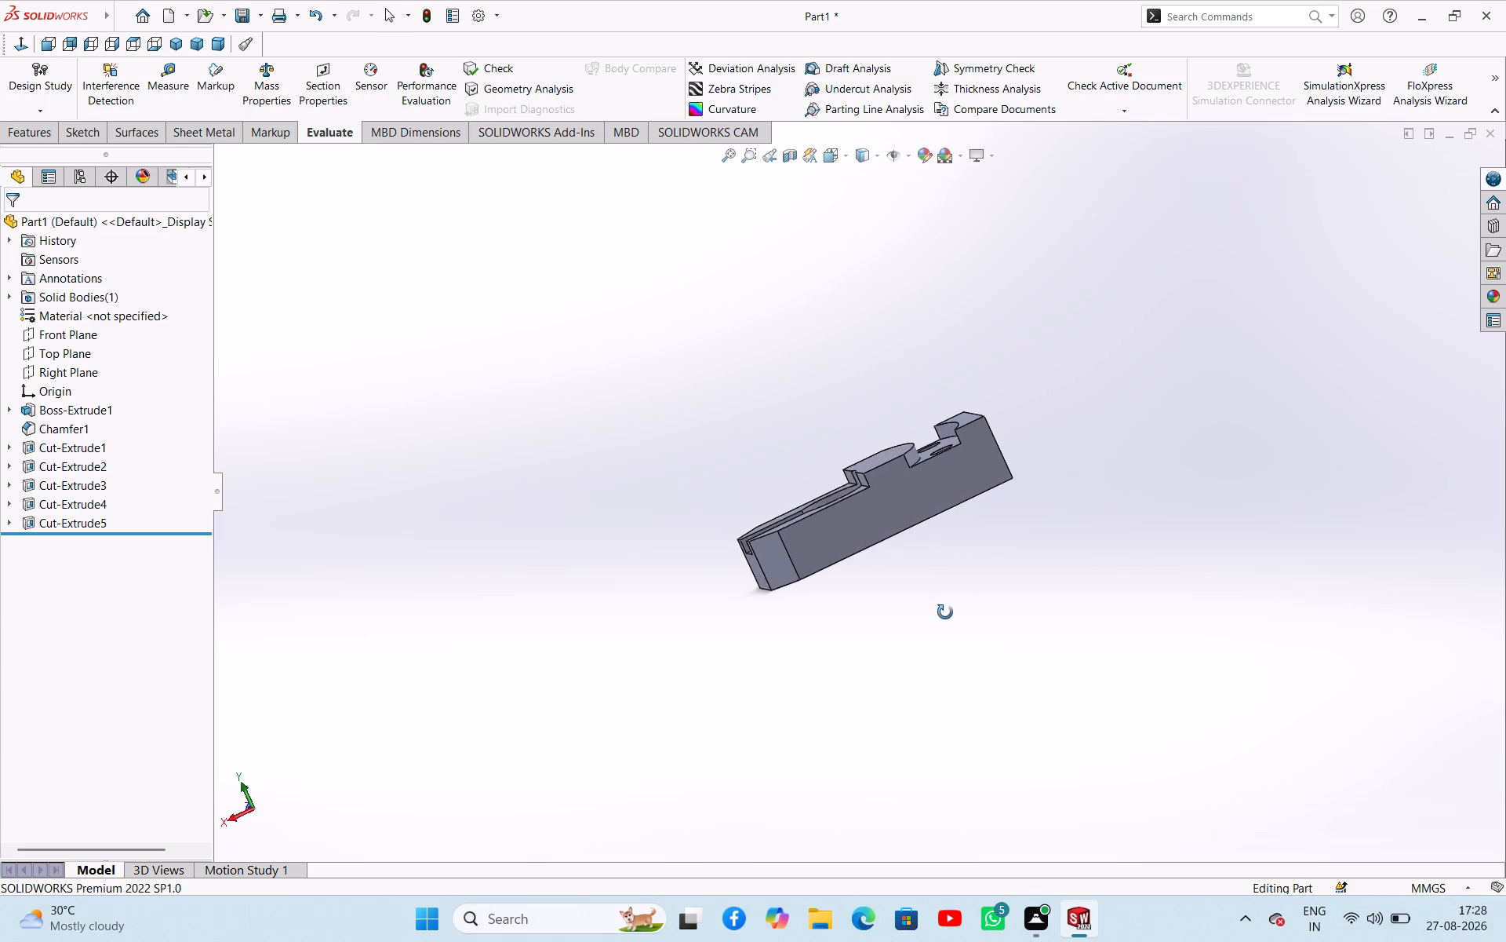
{"action": "middle_click_drag", "start_coordinate": [945, 612], "coordinate": [913, 619]}
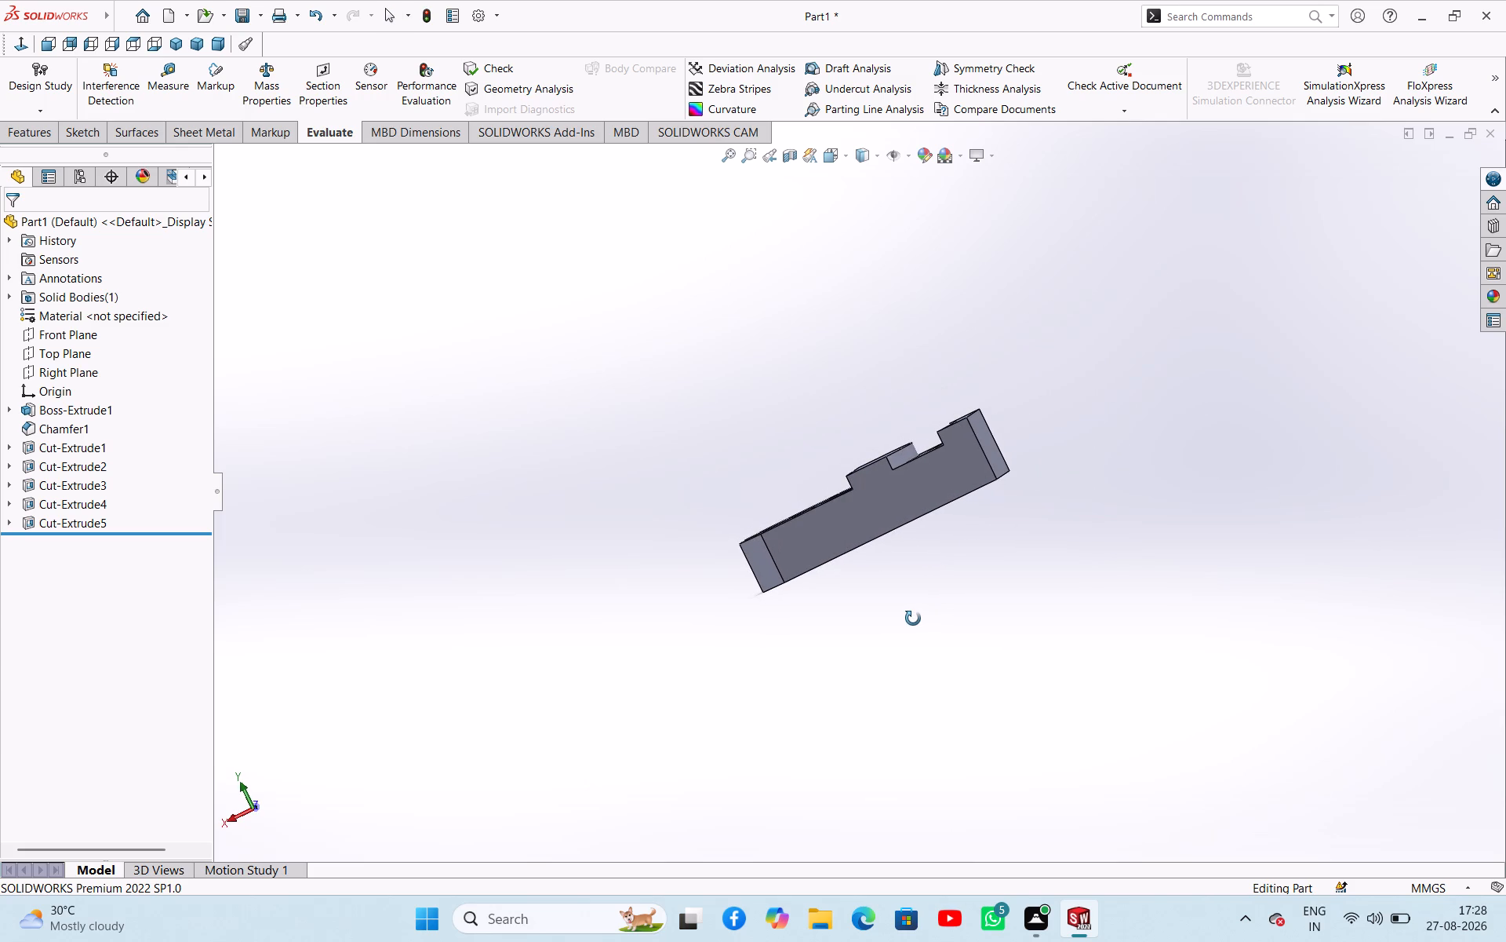
{"action": "middle_click_drag", "start_coordinate": [913, 619], "coordinate": [911, 612]}
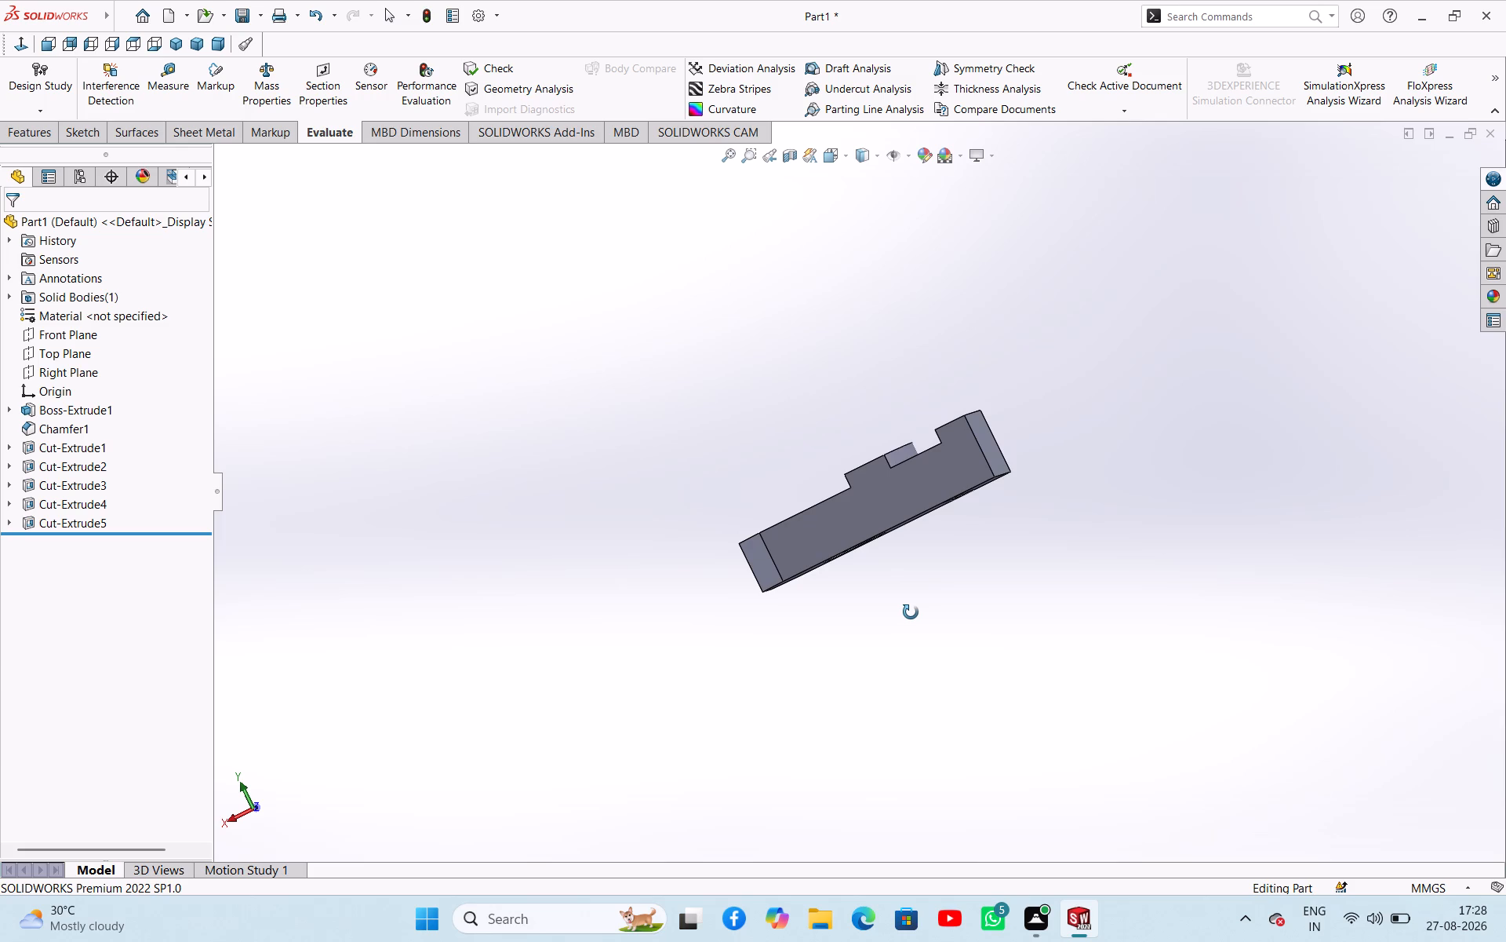
{"action": "middle_click_drag", "start_coordinate": [911, 612], "coordinate": [904, 612]}
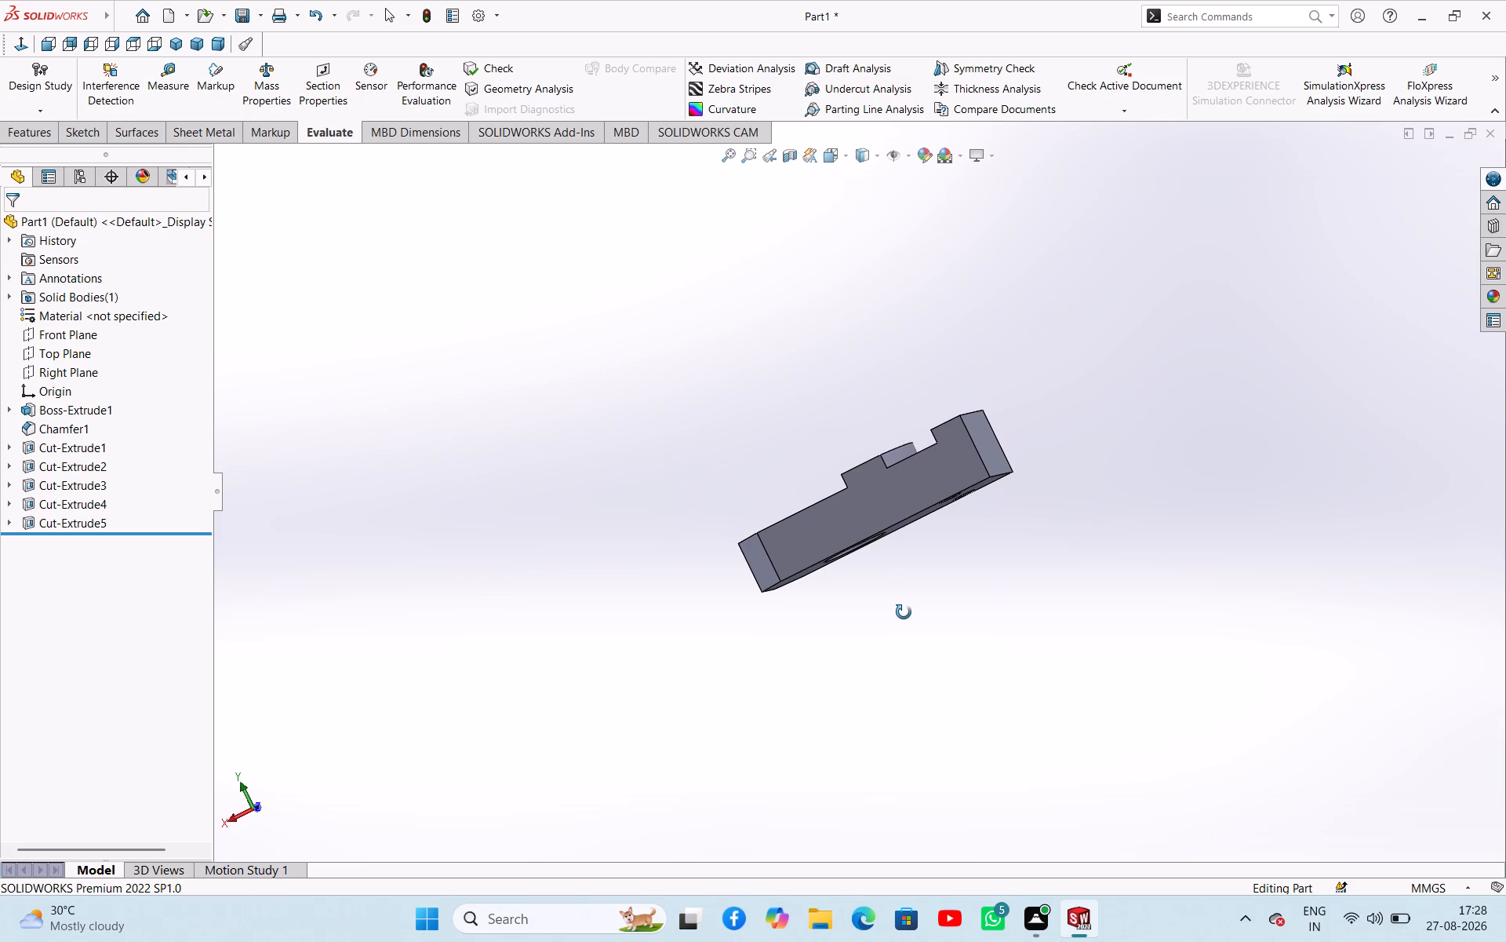
{"action": "middle_click_drag", "start_coordinate": [904, 612], "coordinate": [889, 612]}
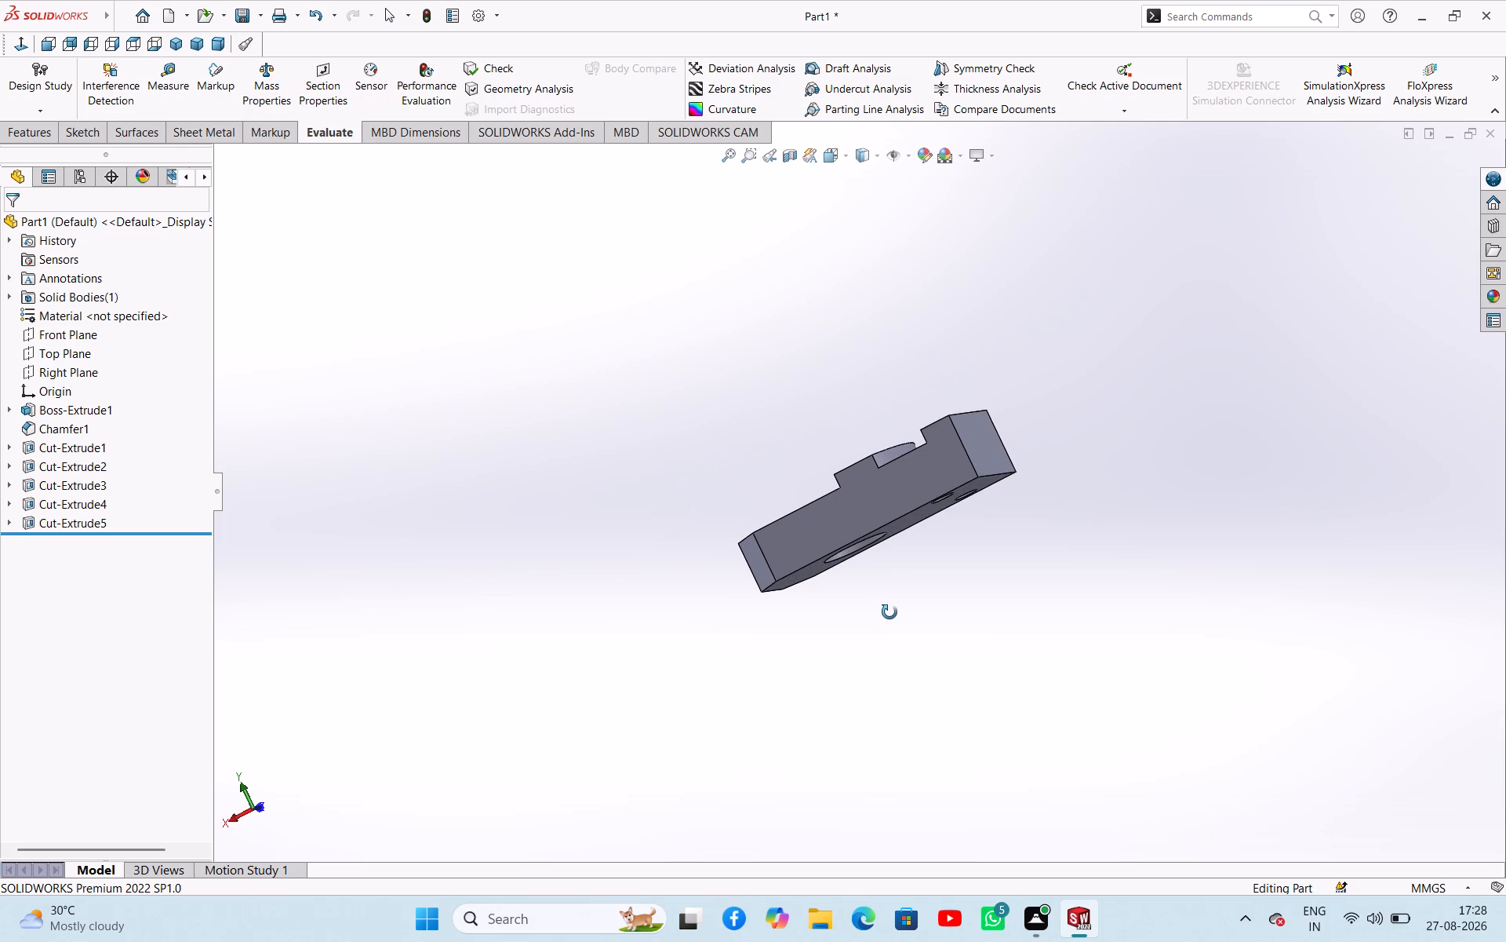
{"action": "middle_click_drag", "start_coordinate": [889, 612], "coordinate": [907, 612]}
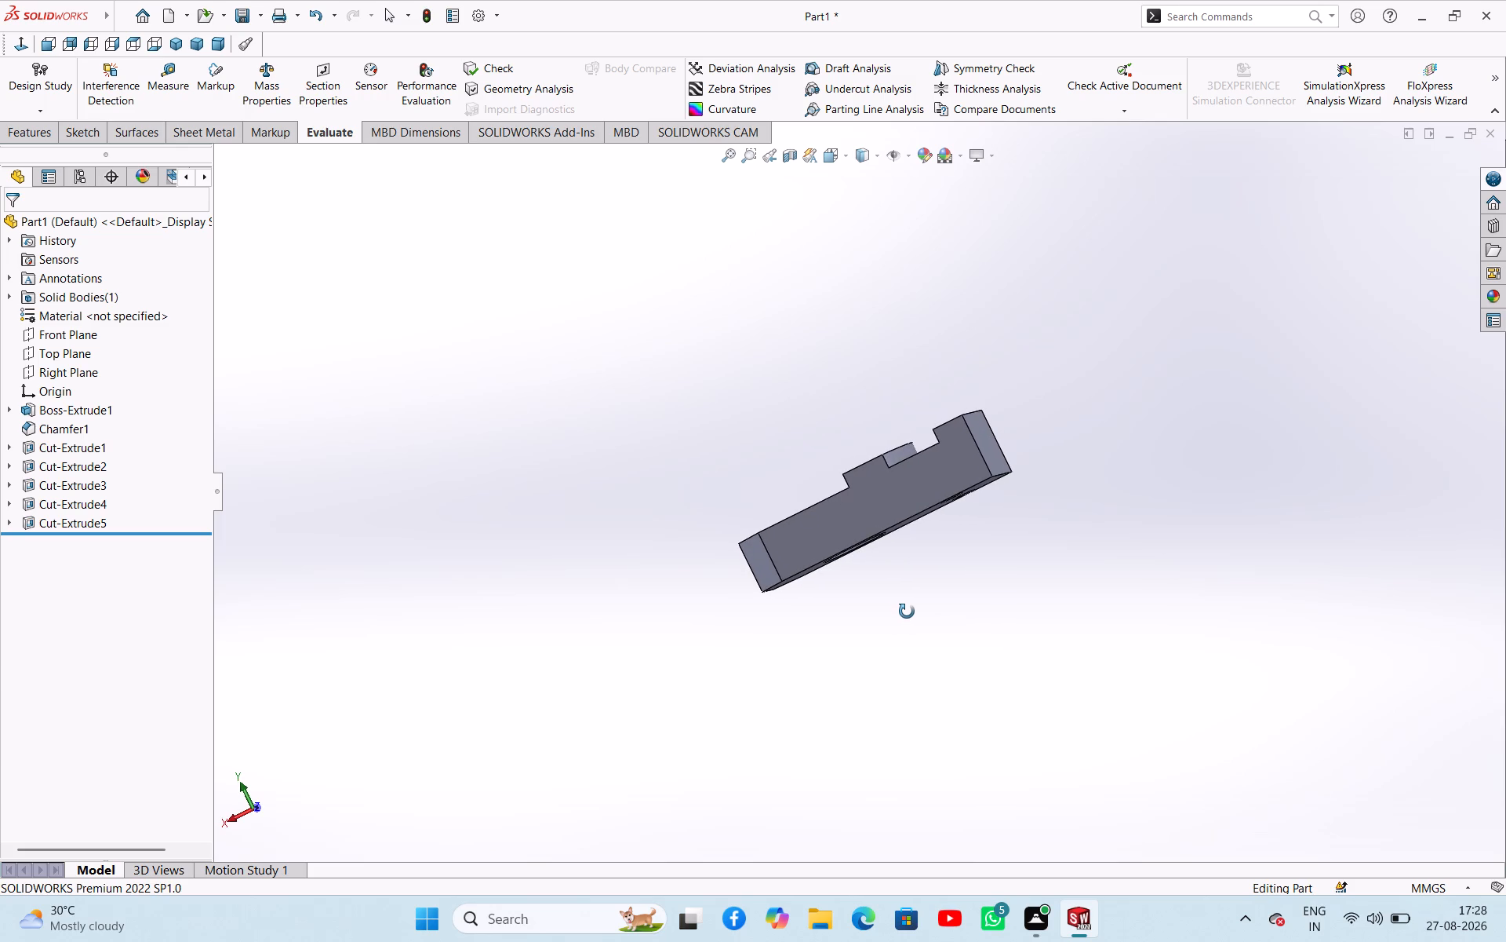
{"action": "middle_click_drag", "start_coordinate": [907, 612], "coordinate": [885, 619]}
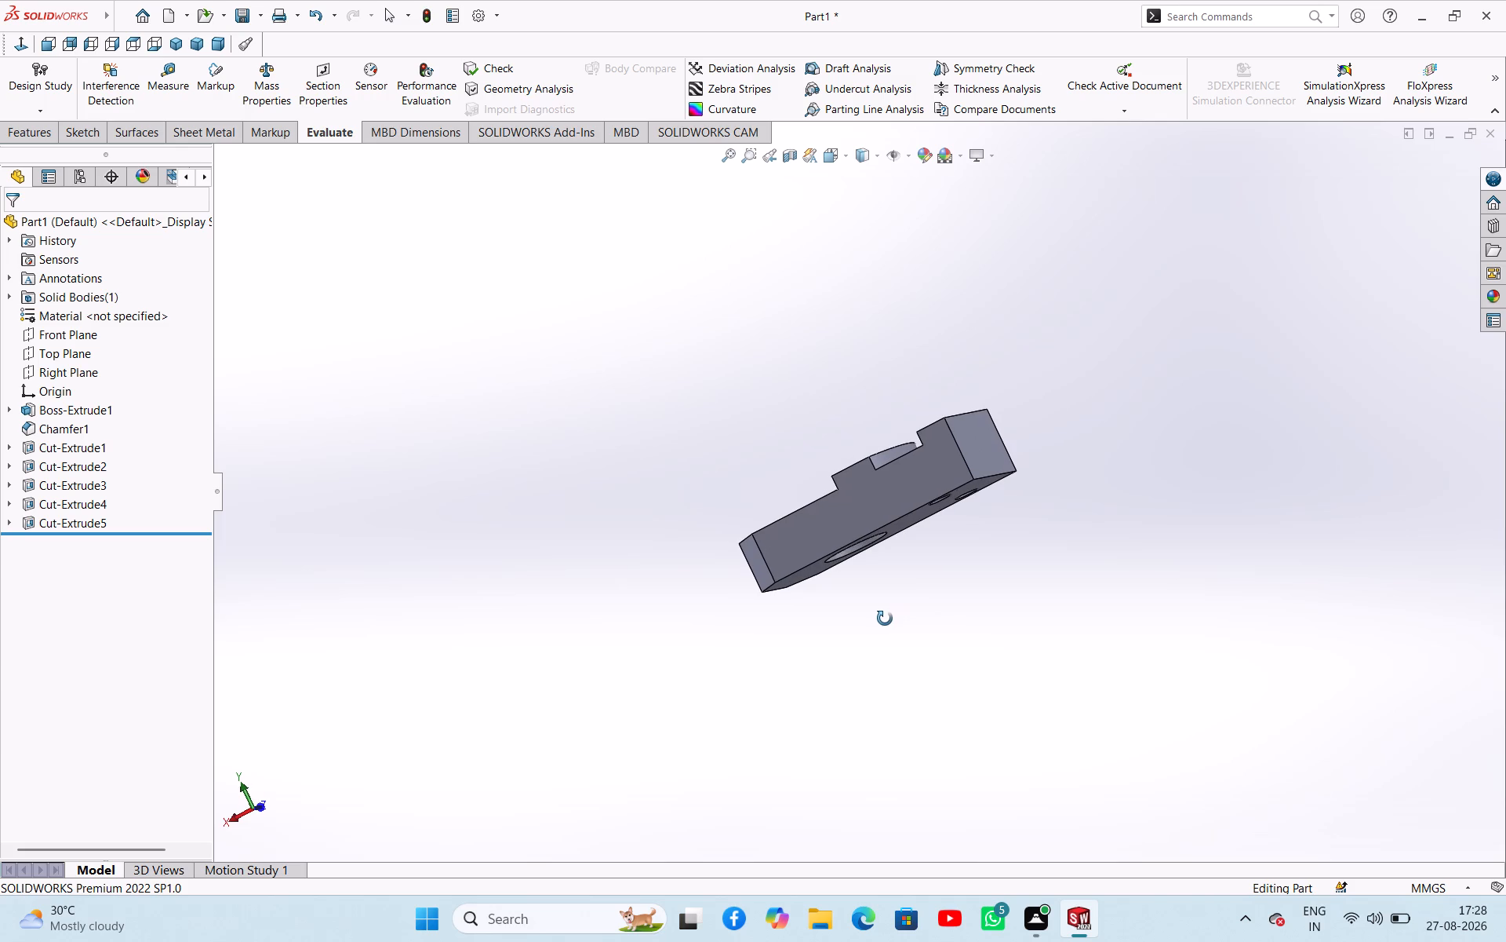
{"action": "middle_click_drag", "start_coordinate": [885, 619], "coordinate": [925, 623]}
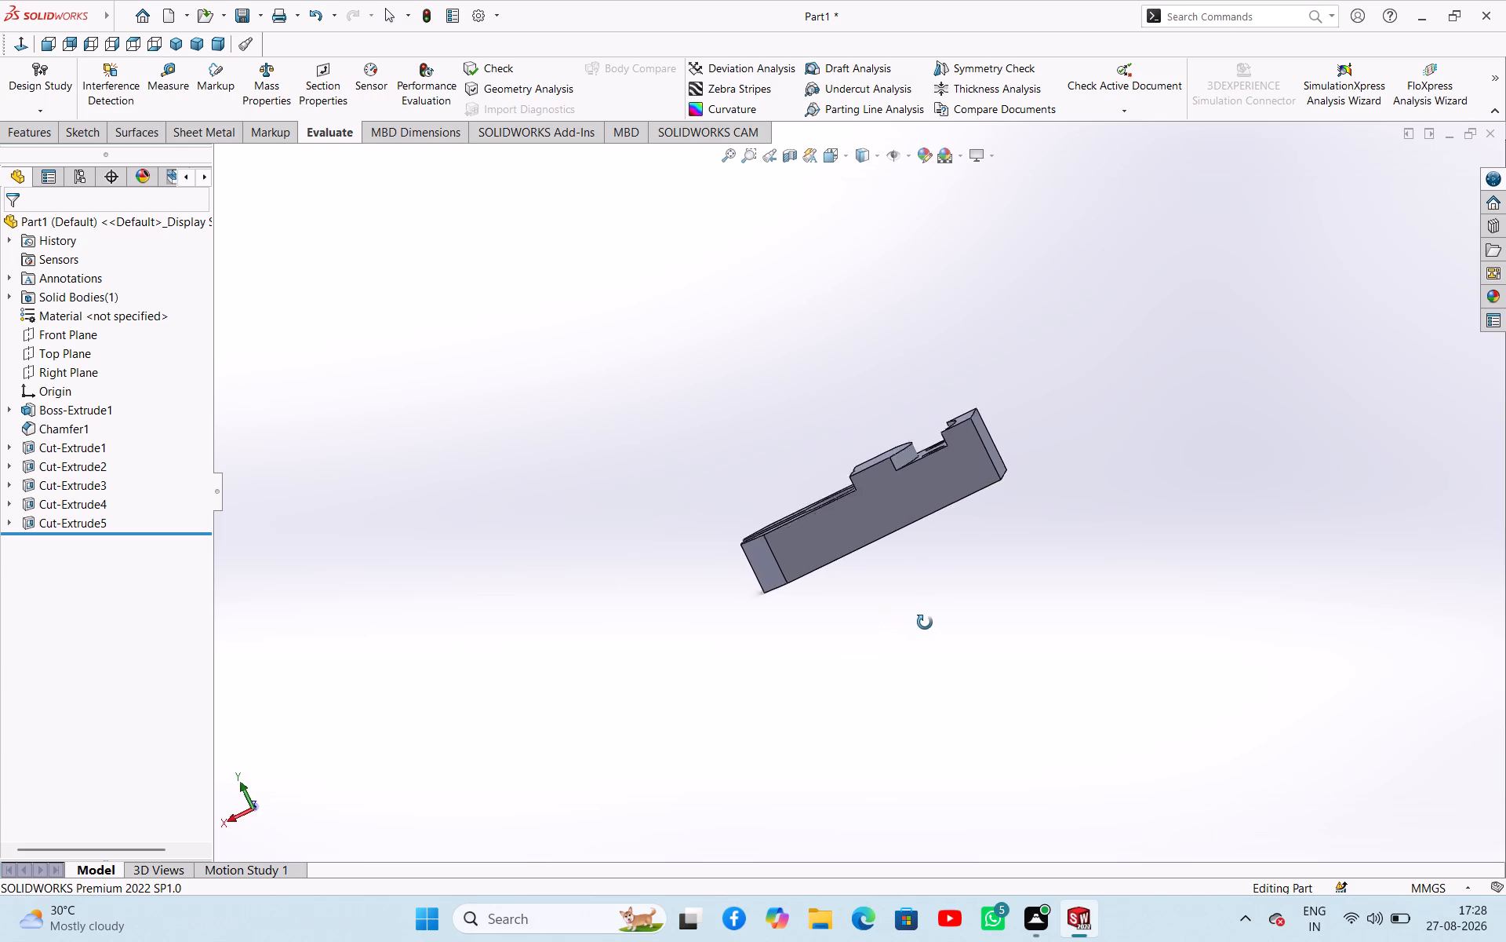
{"action": "middle_click_drag", "start_coordinate": [925, 623], "coordinate": [915, 621]}
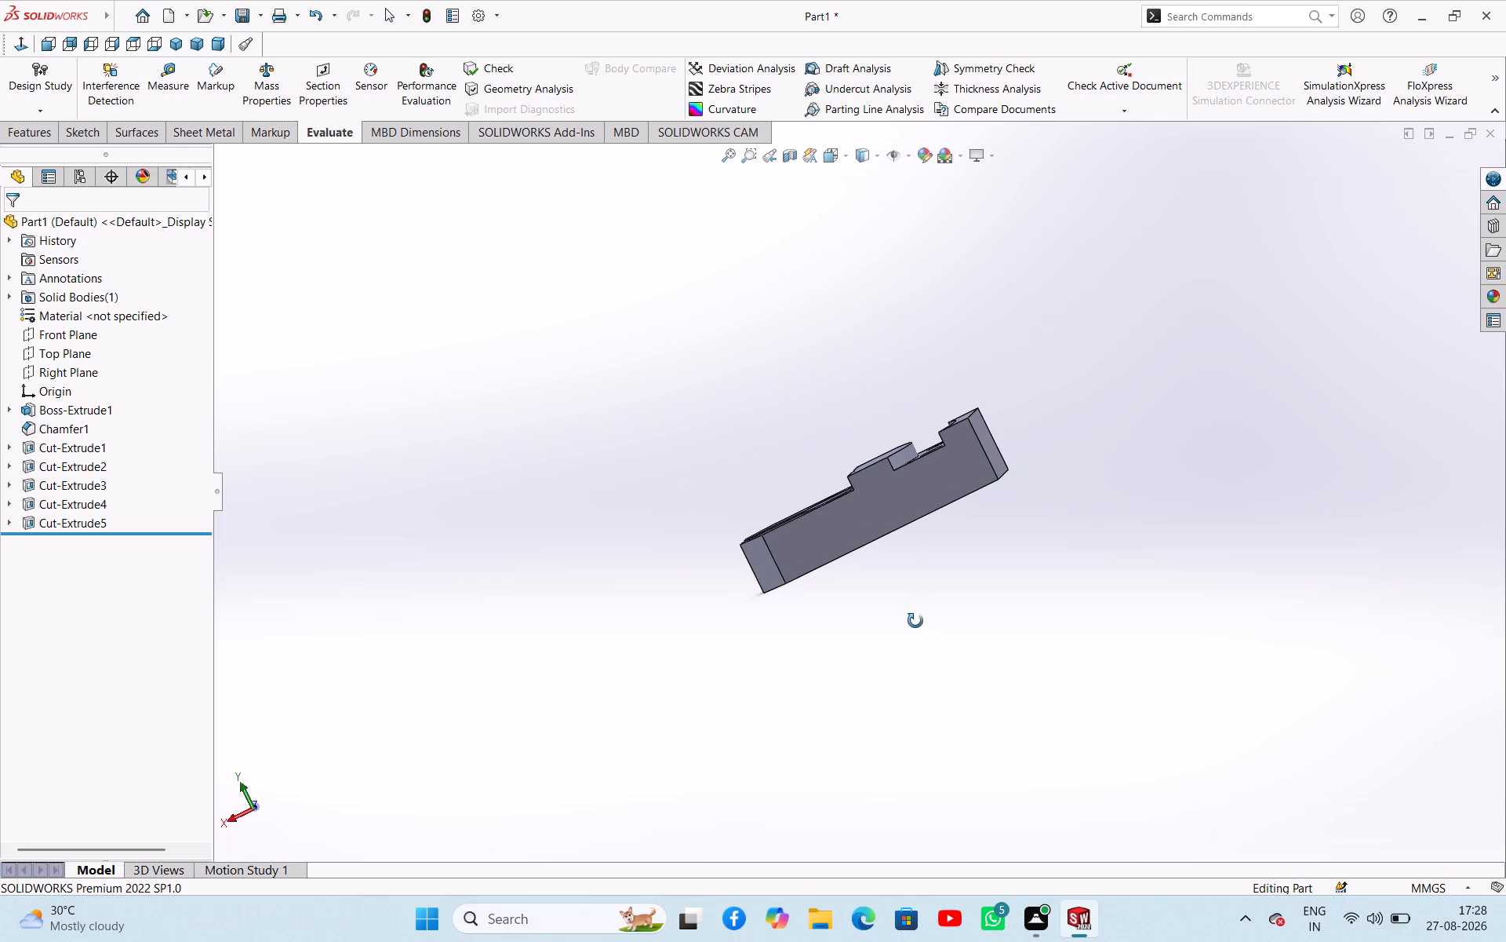
{"action": "middle_click_drag", "start_coordinate": [915, 621], "coordinate": [907, 619]}
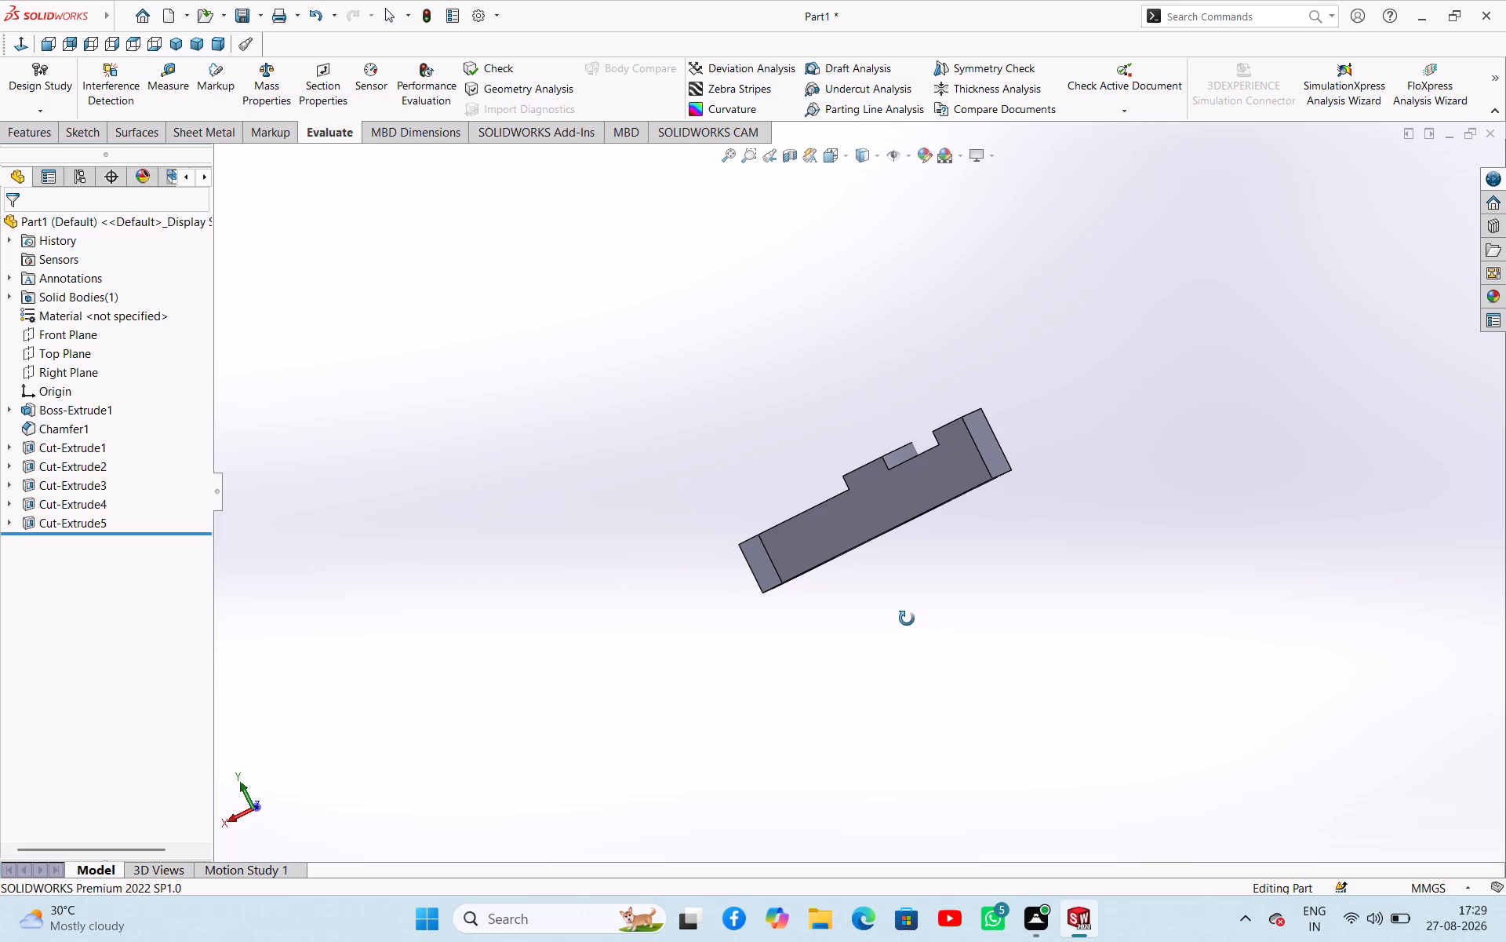
{"action": "middle_click_drag", "start_coordinate": [907, 619], "coordinate": [915, 618]}
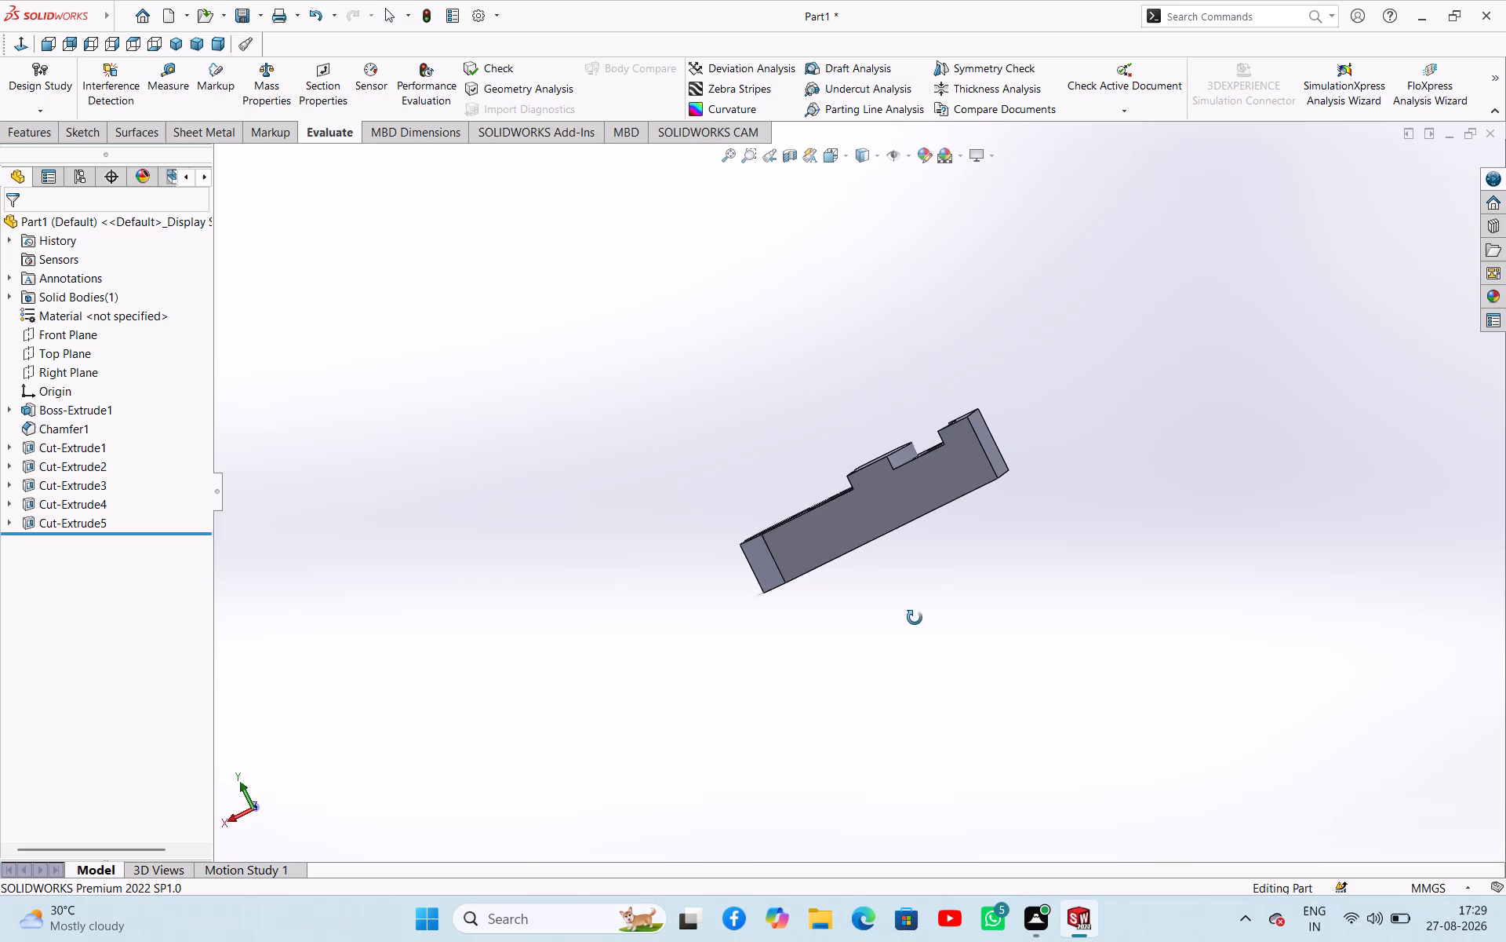
{"action": "middle_click_drag", "start_coordinate": [915, 618], "coordinate": [900, 619]}
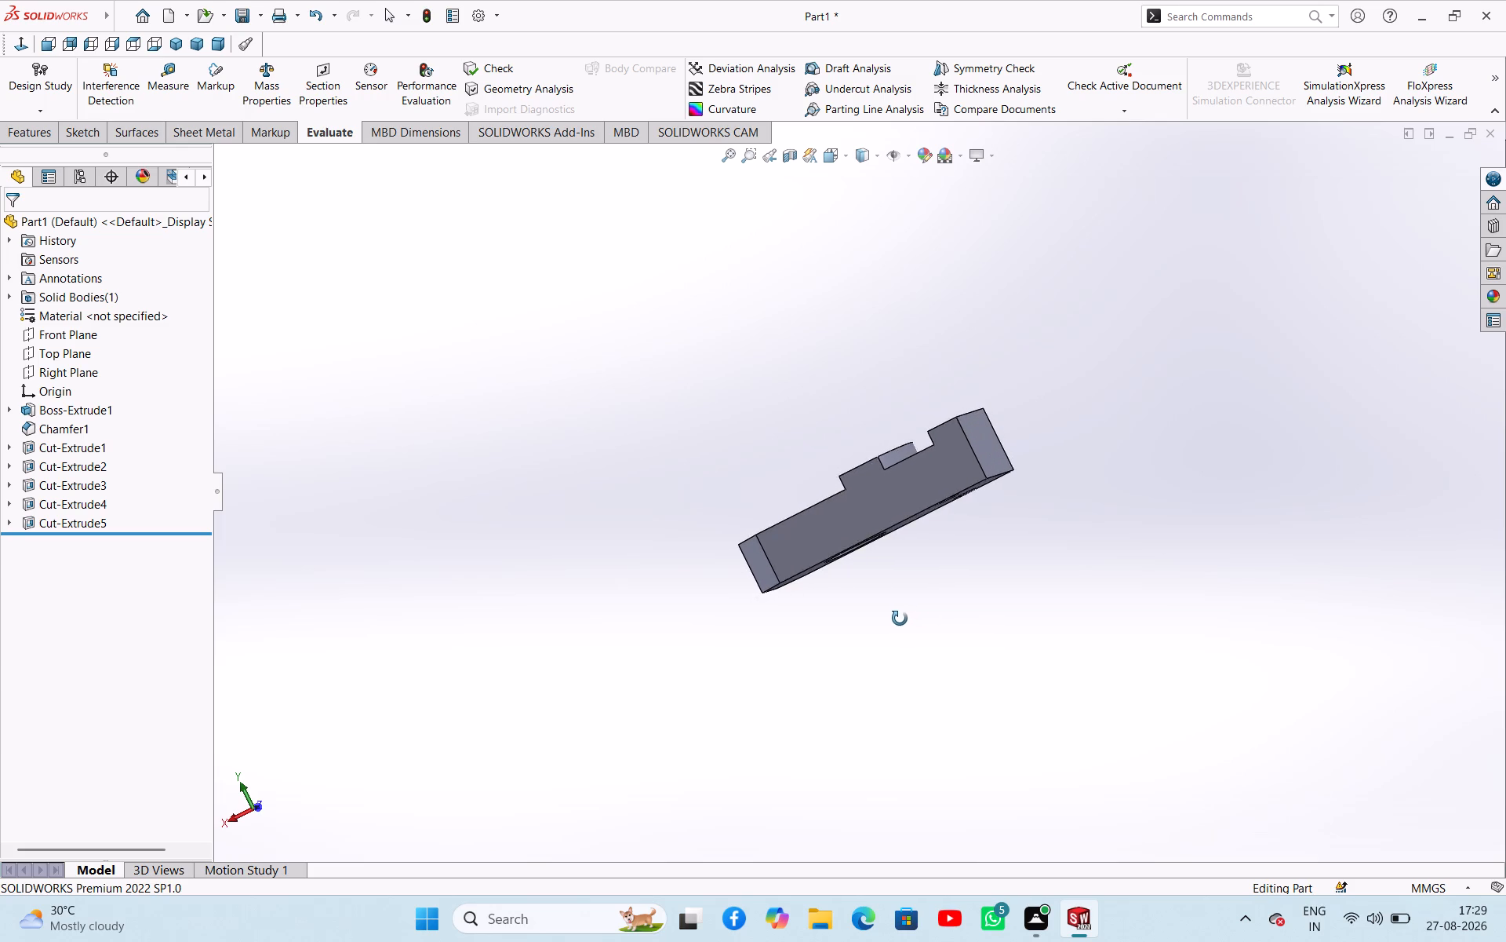
Examine the block from its top, plain end and underside, checking the holes, slot and curved groove.
{"action": "middle_click_drag", "start_coordinate": [900, 619], "coordinate": [940, 666]}
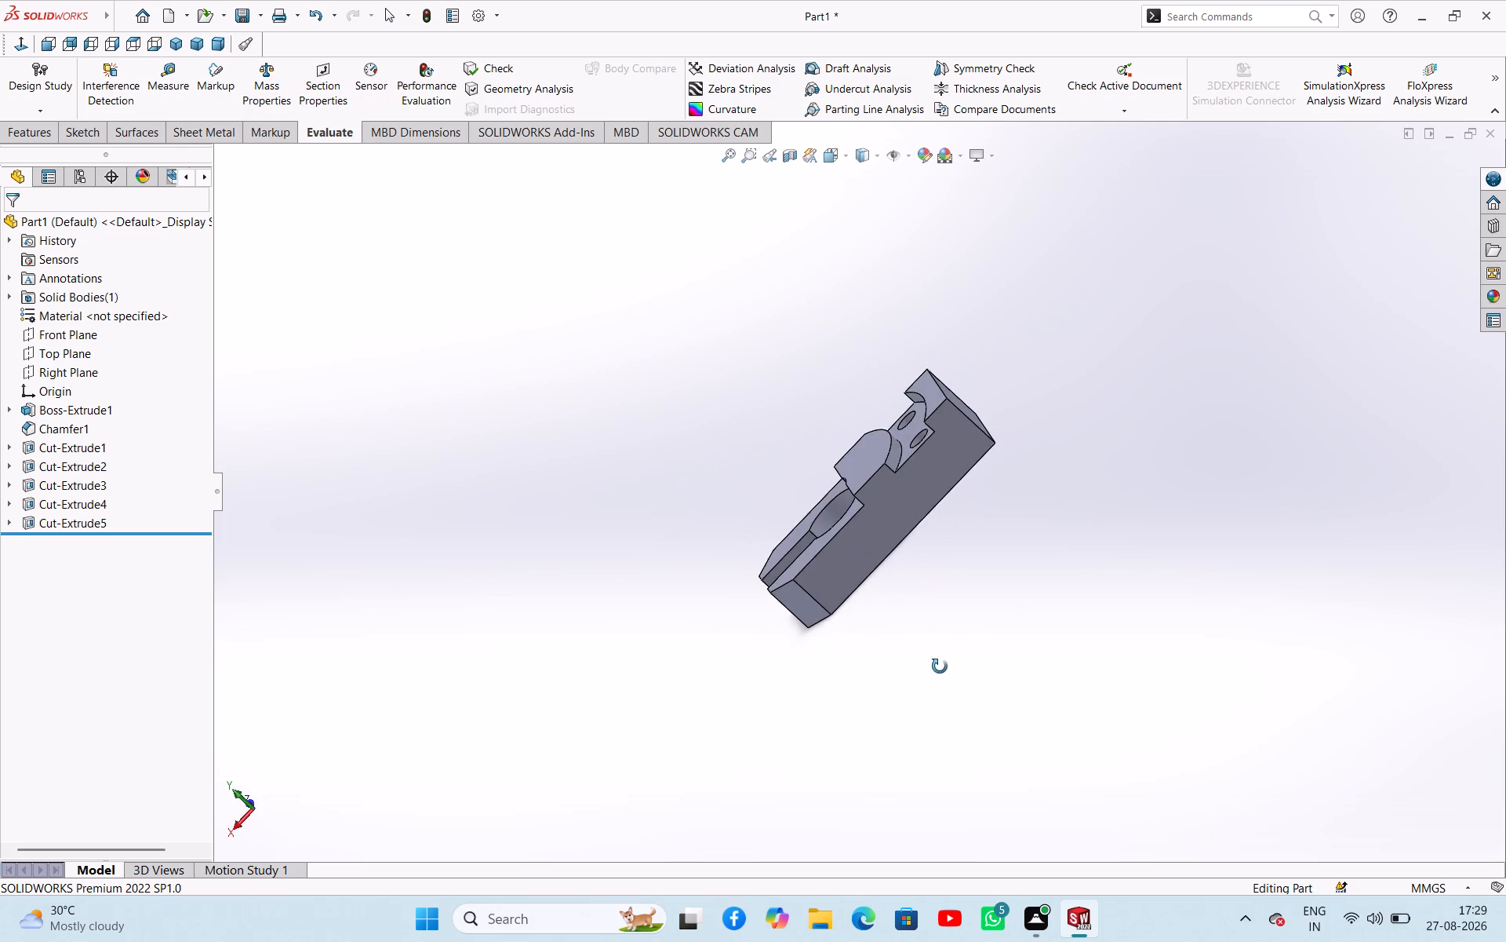
{"action": "middle_click_drag", "start_coordinate": [940, 666], "coordinate": [915, 673]}
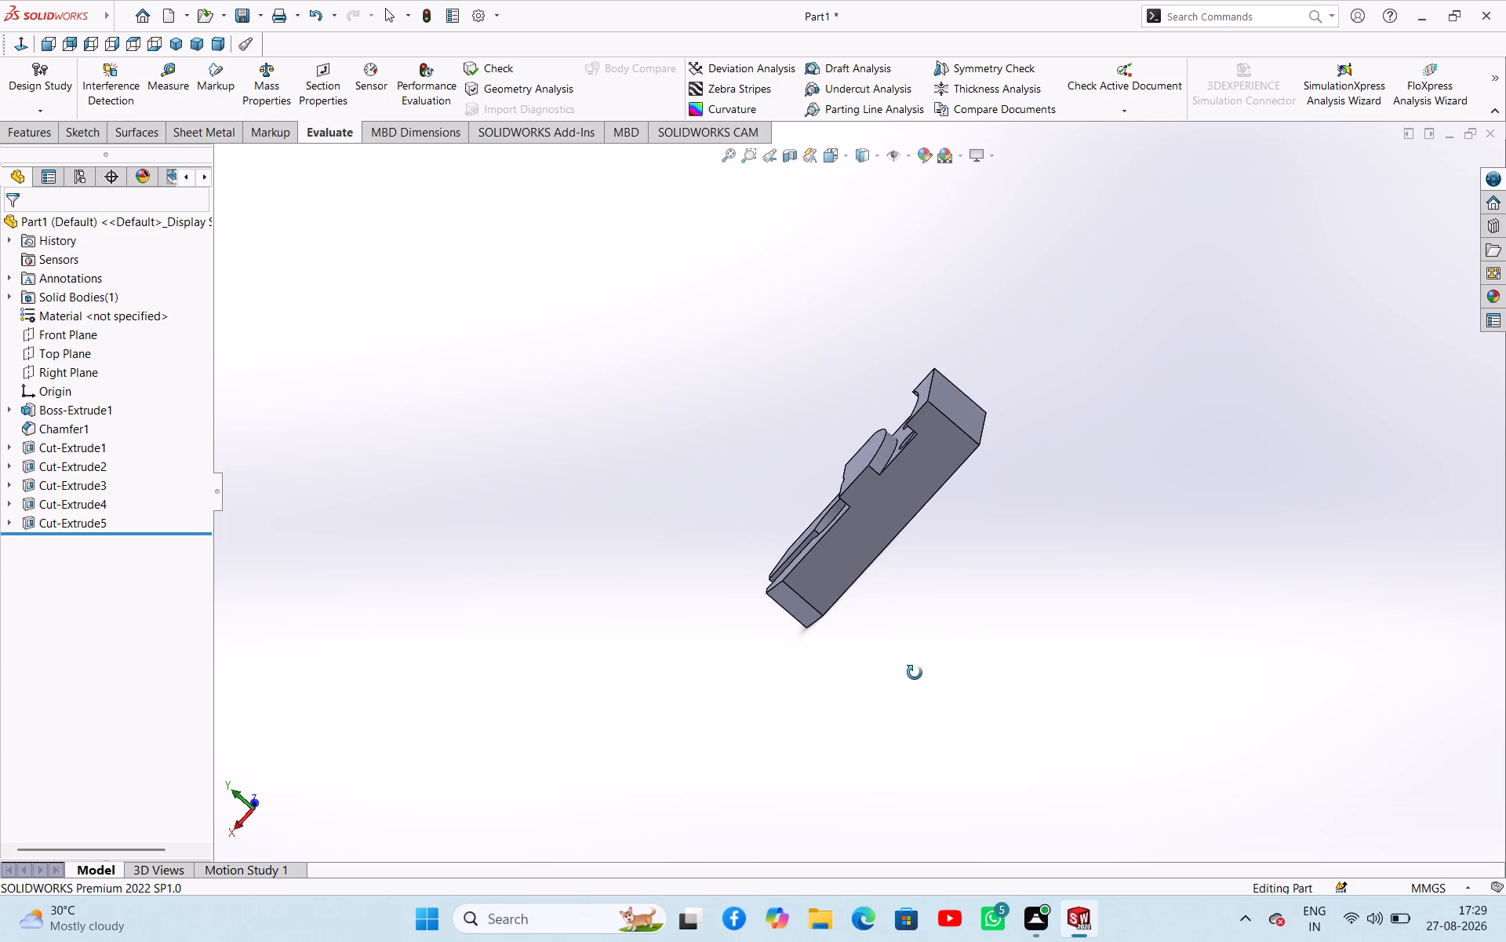
{"action": "middle_click_drag", "start_coordinate": [915, 673], "coordinate": [913, 674]}
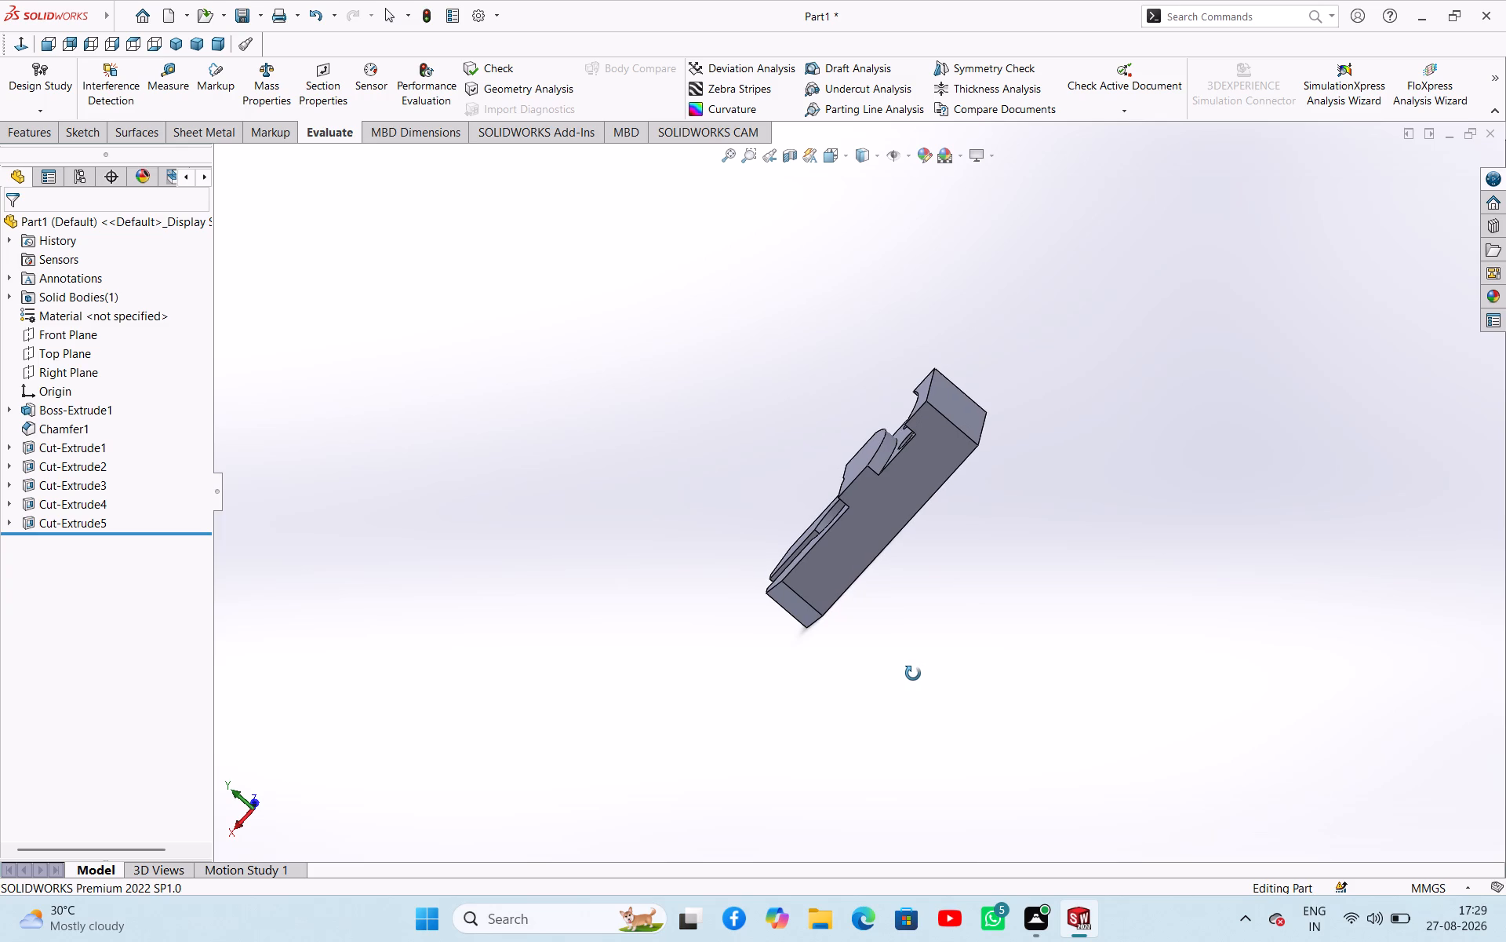
{"action": "middle_click_drag", "start_coordinate": [913, 674], "coordinate": [901, 673]}
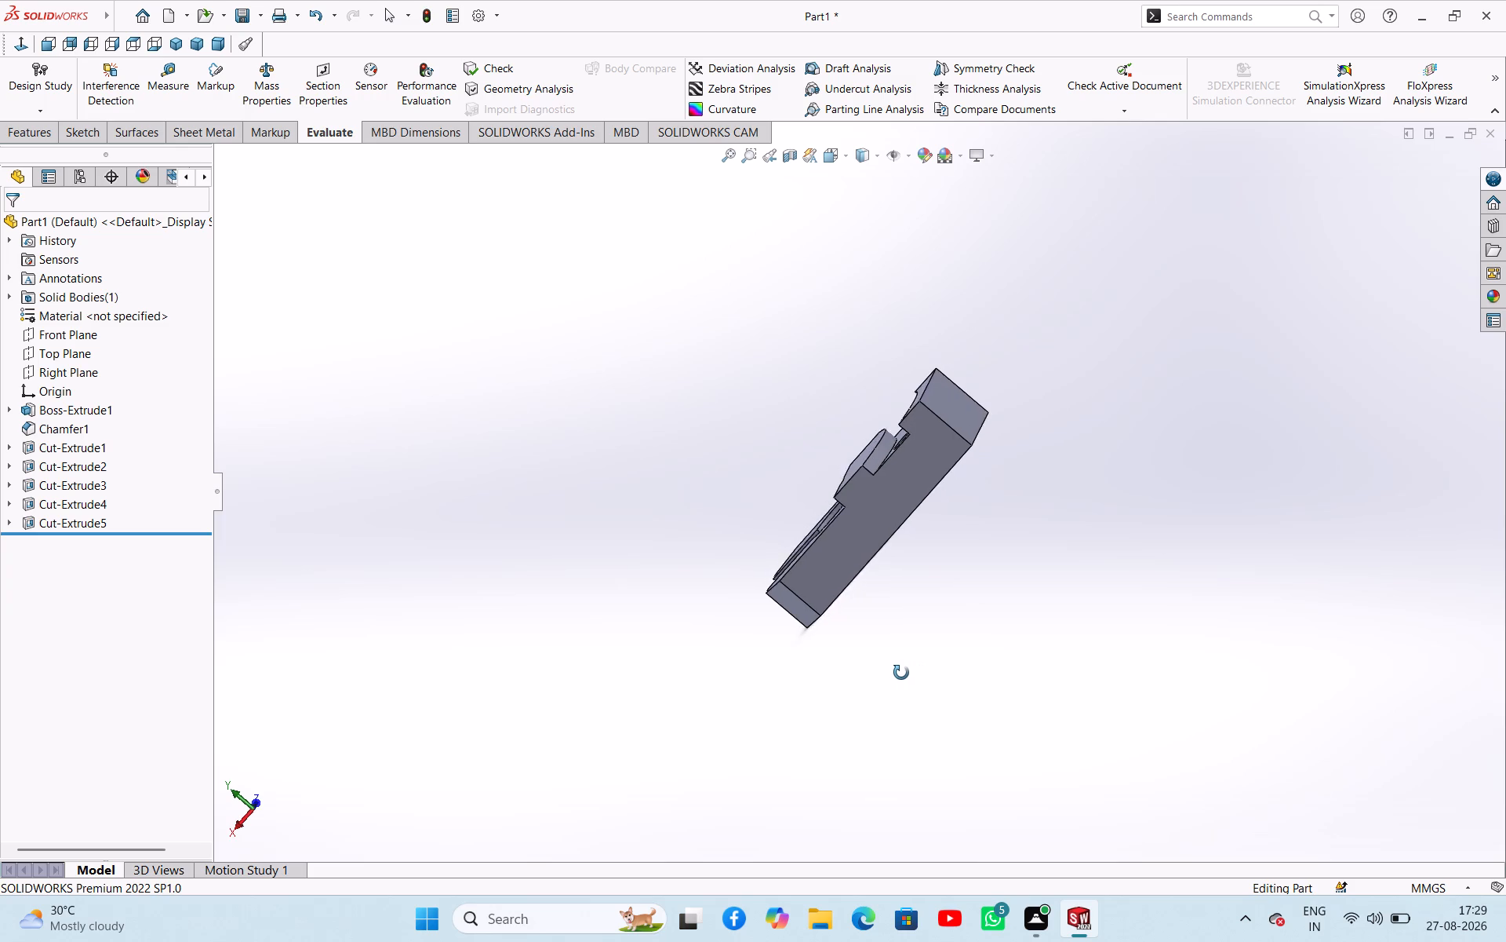
{"action": "middle_click_drag", "start_coordinate": [901, 673], "coordinate": [885, 665]}
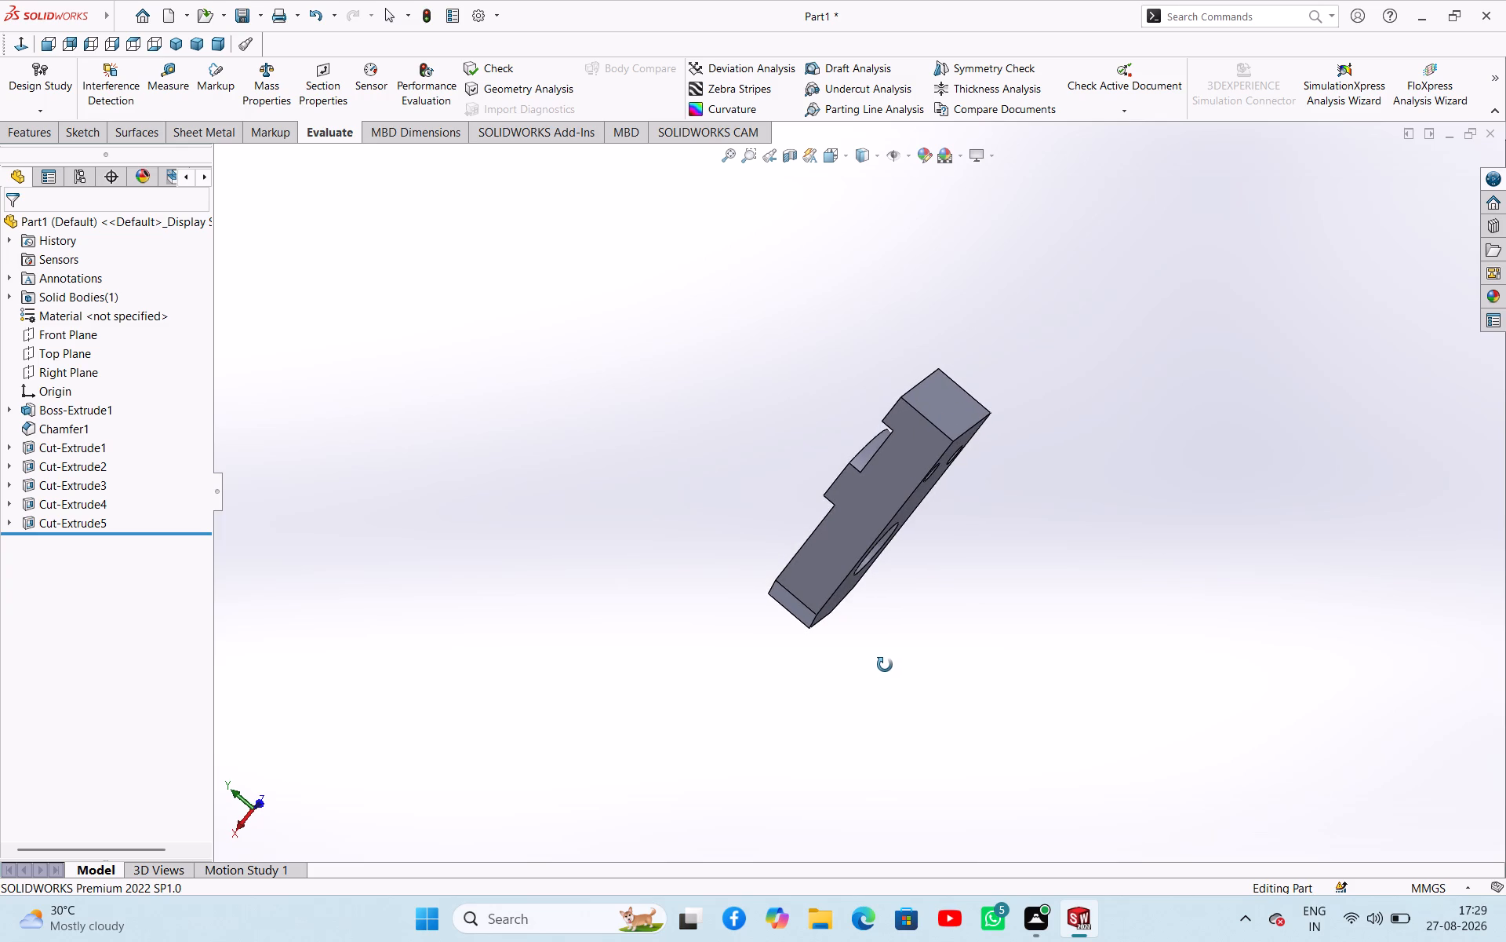
{"action": "middle_click_drag", "start_coordinate": [885, 665], "coordinate": [873, 655]}
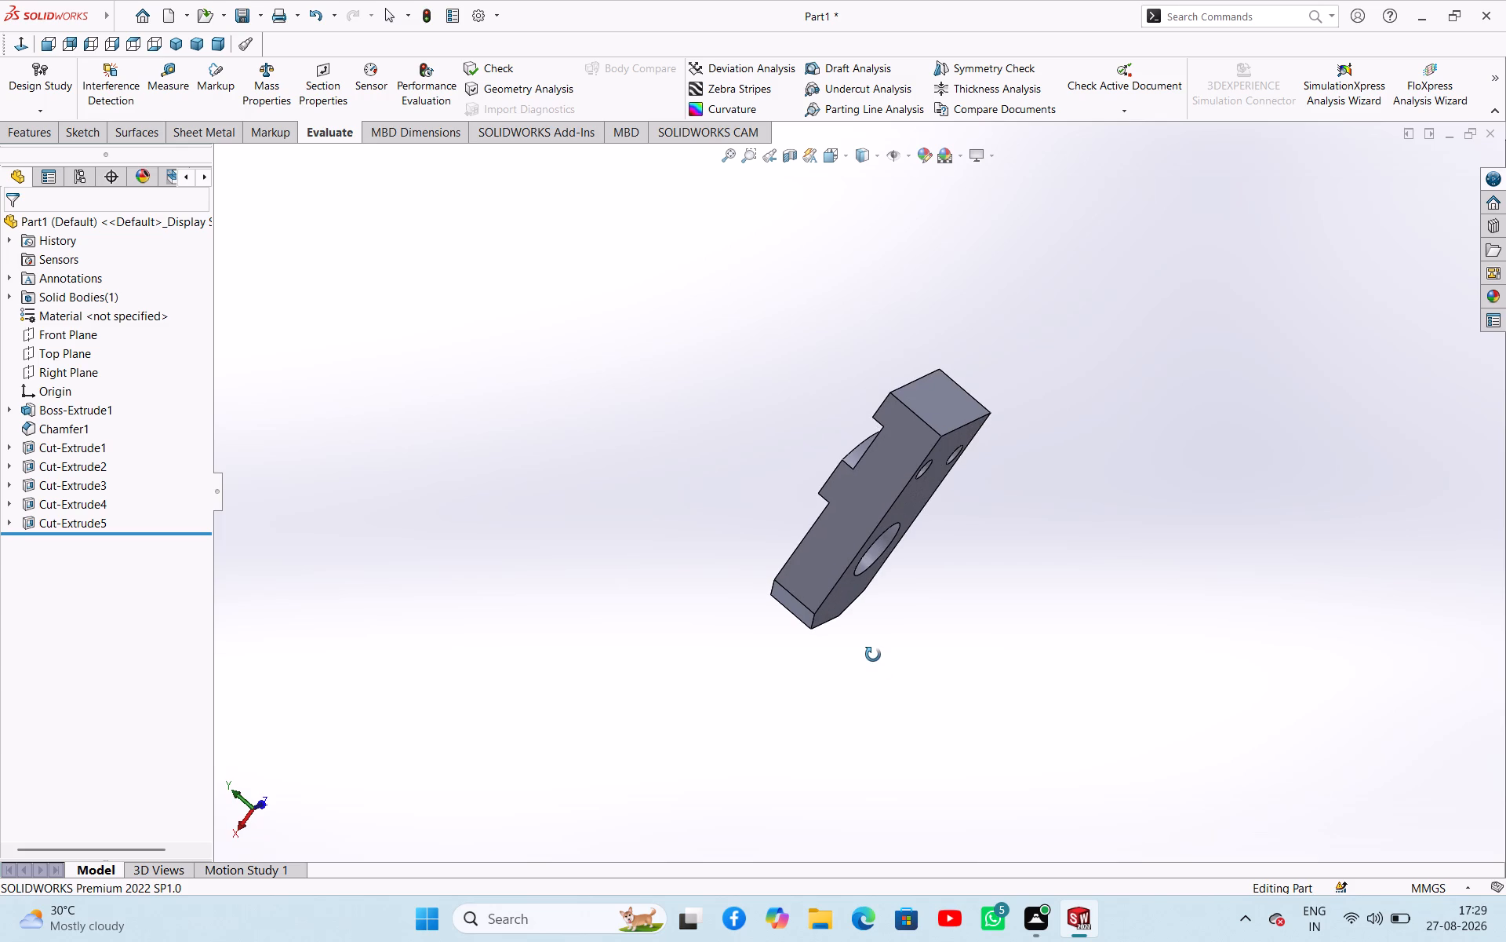
{"action": "middle_click_drag", "start_coordinate": [873, 655], "coordinate": [986, 712]}
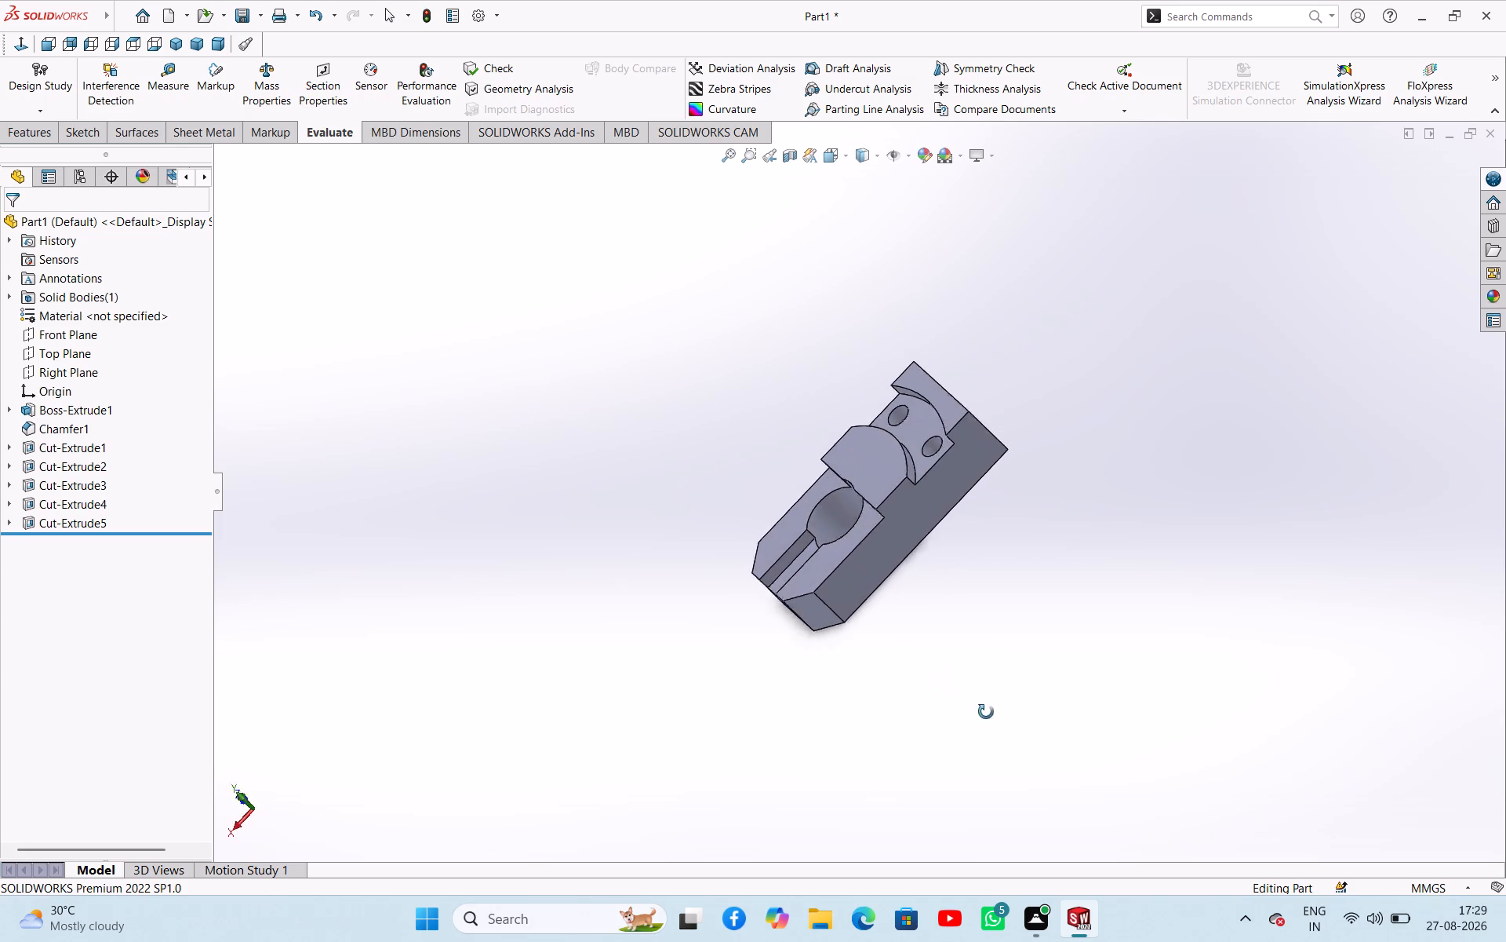
Select the cylindrical wall of the large hole and examine it from several angles, including where it meets the step and slot.
{"action": "middle_click_drag", "start_coordinate": [986, 712], "coordinate": [1044, 733]}
{"action": "scroll", "coordinate": [835, 477], "scroll_direction": "down", "scroll_amount": 8}
{"action": "left_click", "coordinate": [889, 559]}
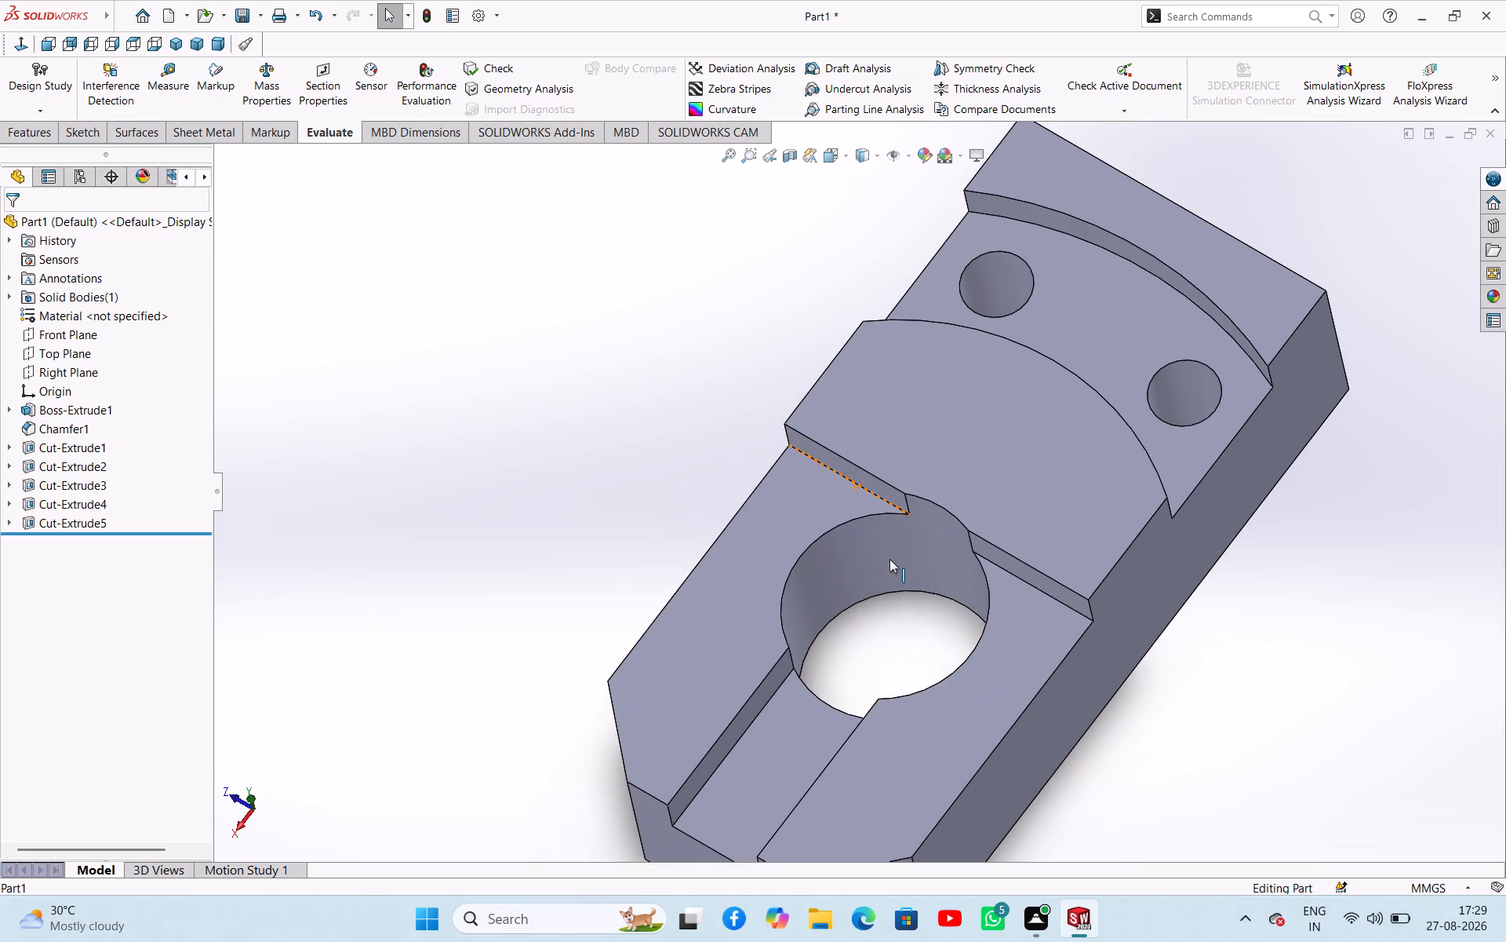
{"action": "middle_click_drag", "start_coordinate": [781, 543], "coordinate": [852, 521]}
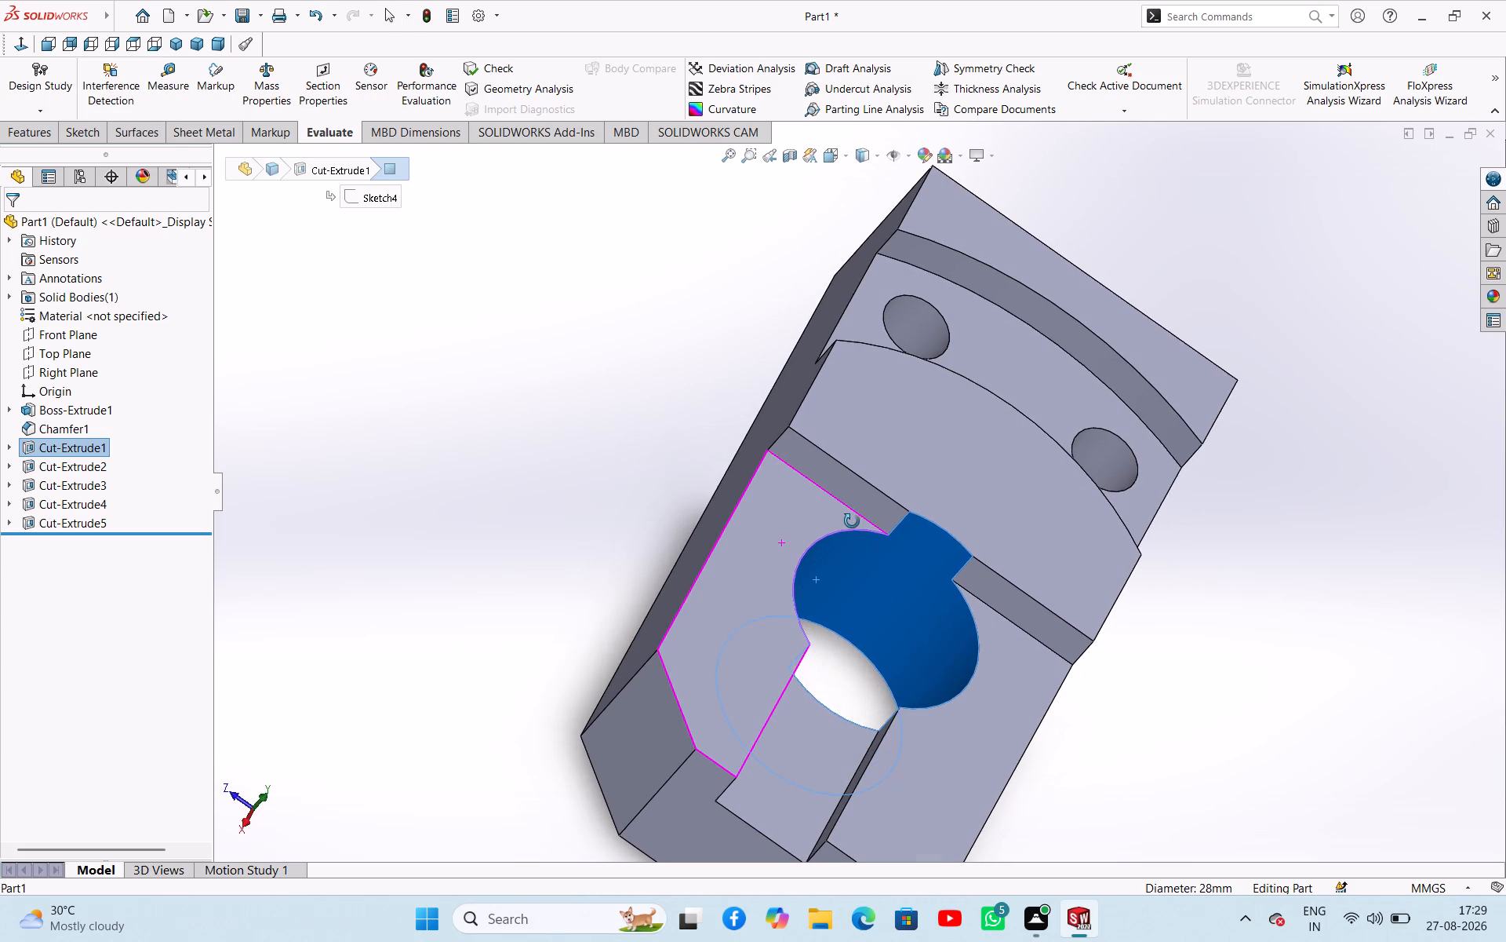
{"action": "middle_click_drag", "start_coordinate": [852, 521], "coordinate": [849, 524]}
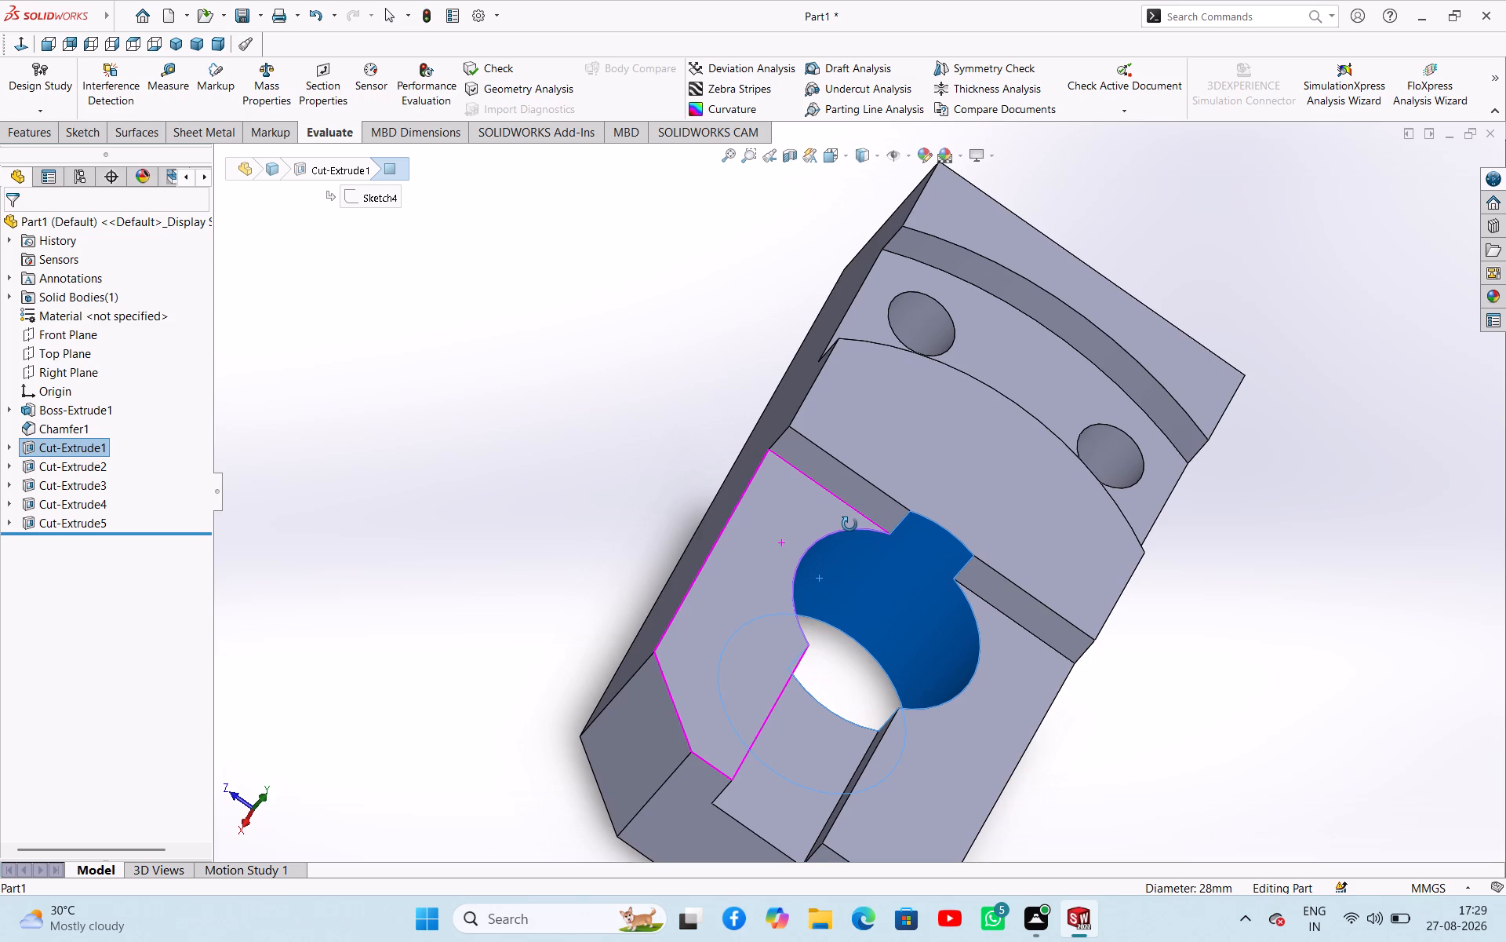
{"action": "middle_click_drag", "start_coordinate": [849, 524], "coordinate": [792, 565]}
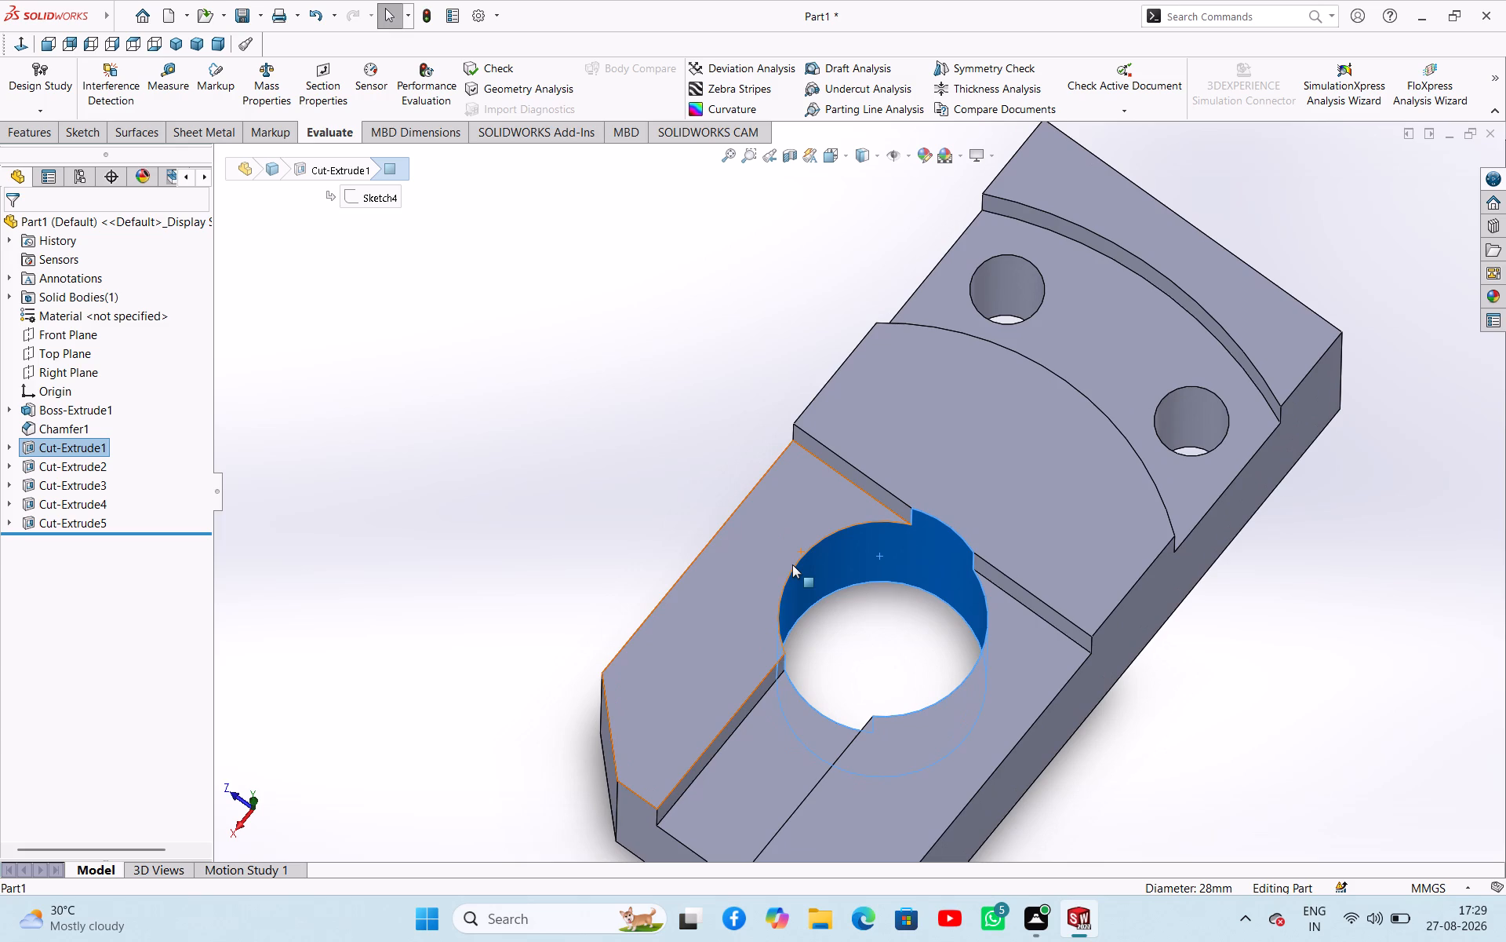
{"action": "middle_click_drag", "start_coordinate": [792, 564], "coordinate": [718, 502]}
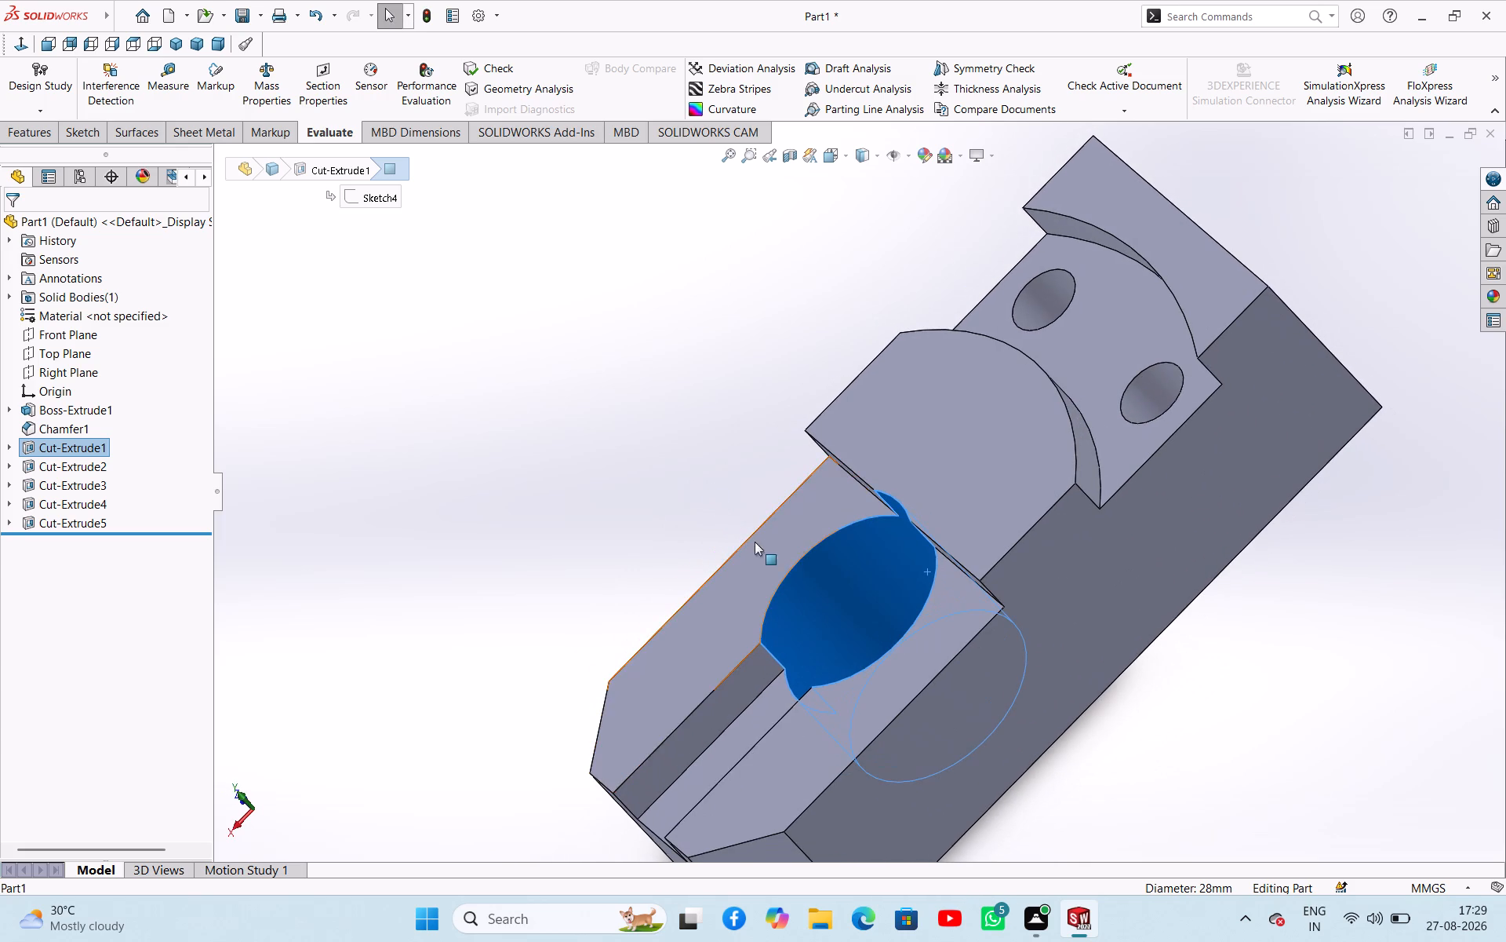
Select the large hole's cylindrical wall and the adjoining step wall in turn, checking how the hole cuts into the step.
{"action": "left_click", "coordinate": [773, 557]}
{"action": "left_click_drag", "start_coordinate": [687, 488], "coordinate": [677, 492]}
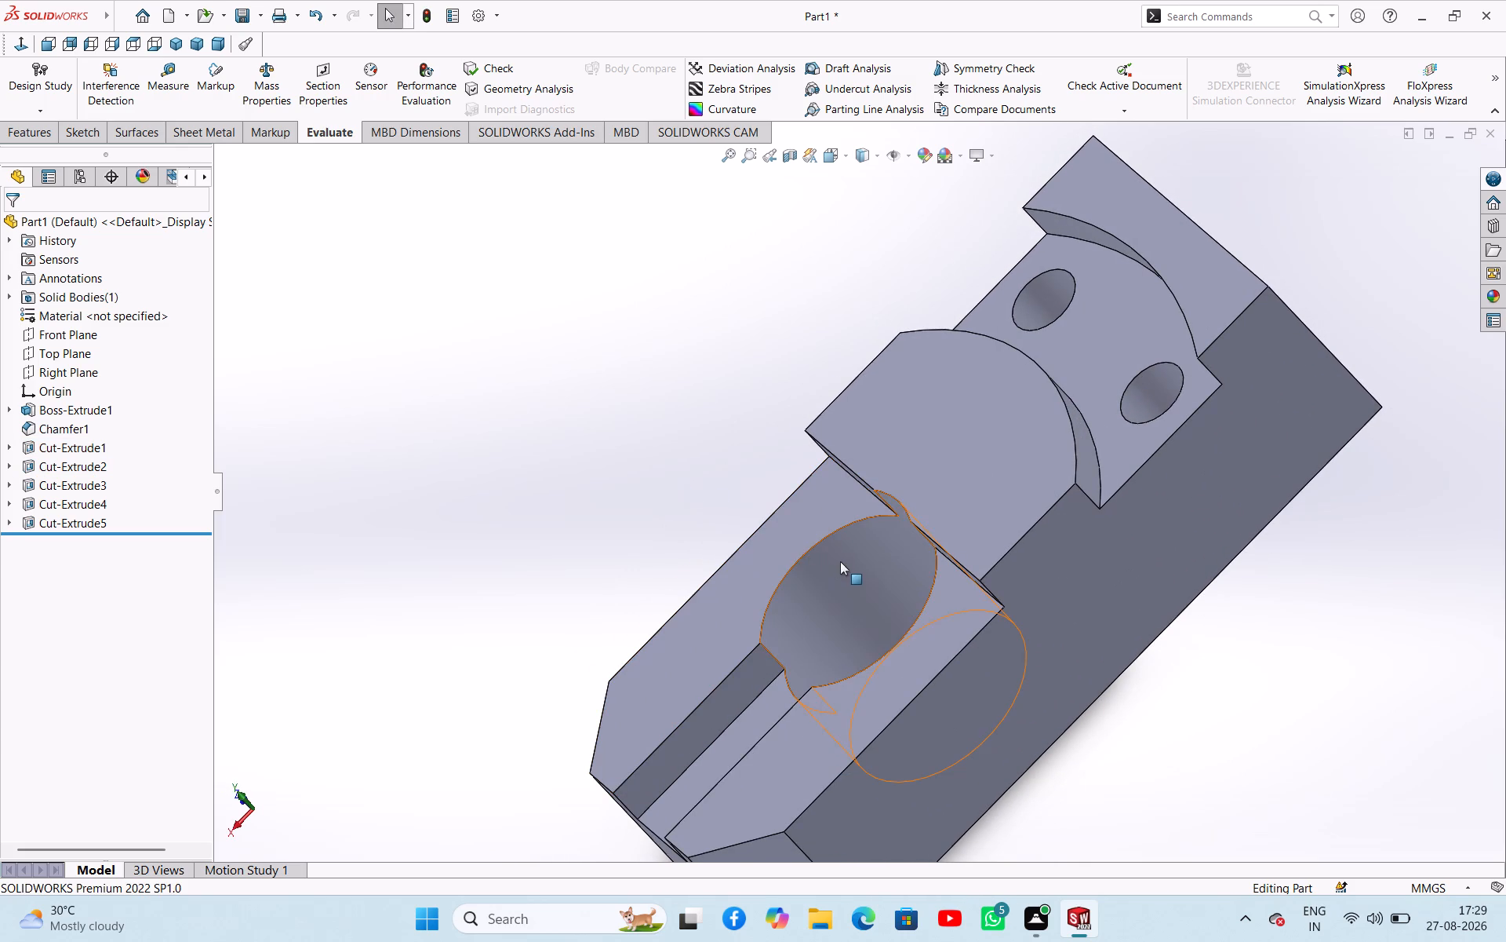
{"action": "left_click", "coordinate": [840, 561]}
{"action": "middle_click_drag", "start_coordinate": [696, 459], "coordinate": [828, 511]}
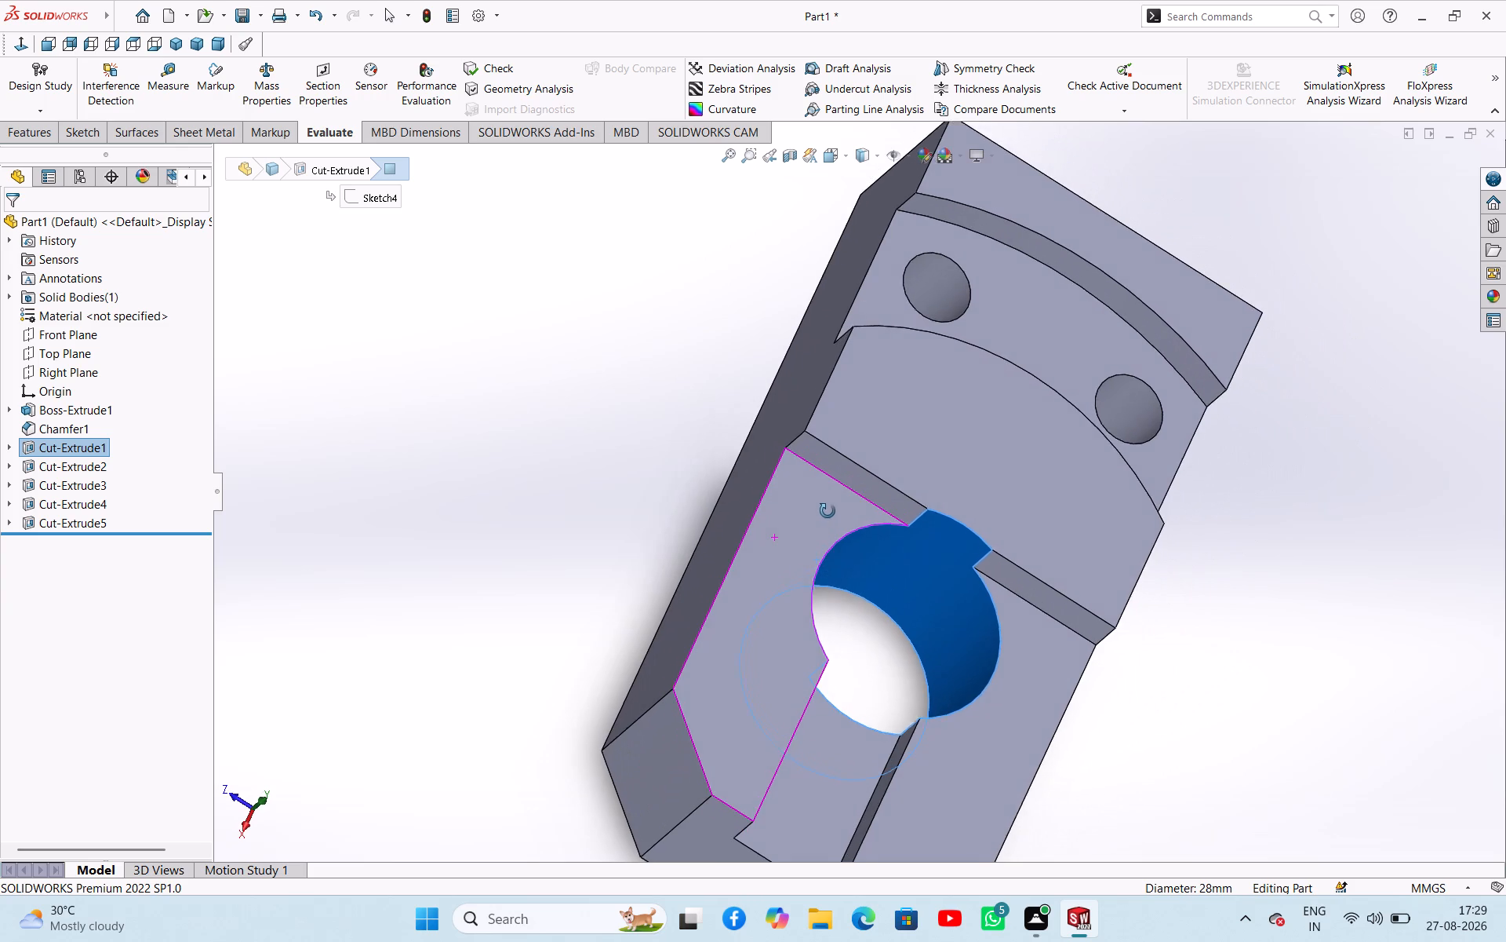
{"action": "middle_click_drag", "start_coordinate": [828, 511], "coordinate": [838, 497]}
{"action": "left_click", "coordinate": [852, 489]}
{"action": "left_click", "coordinate": [417, 422]}
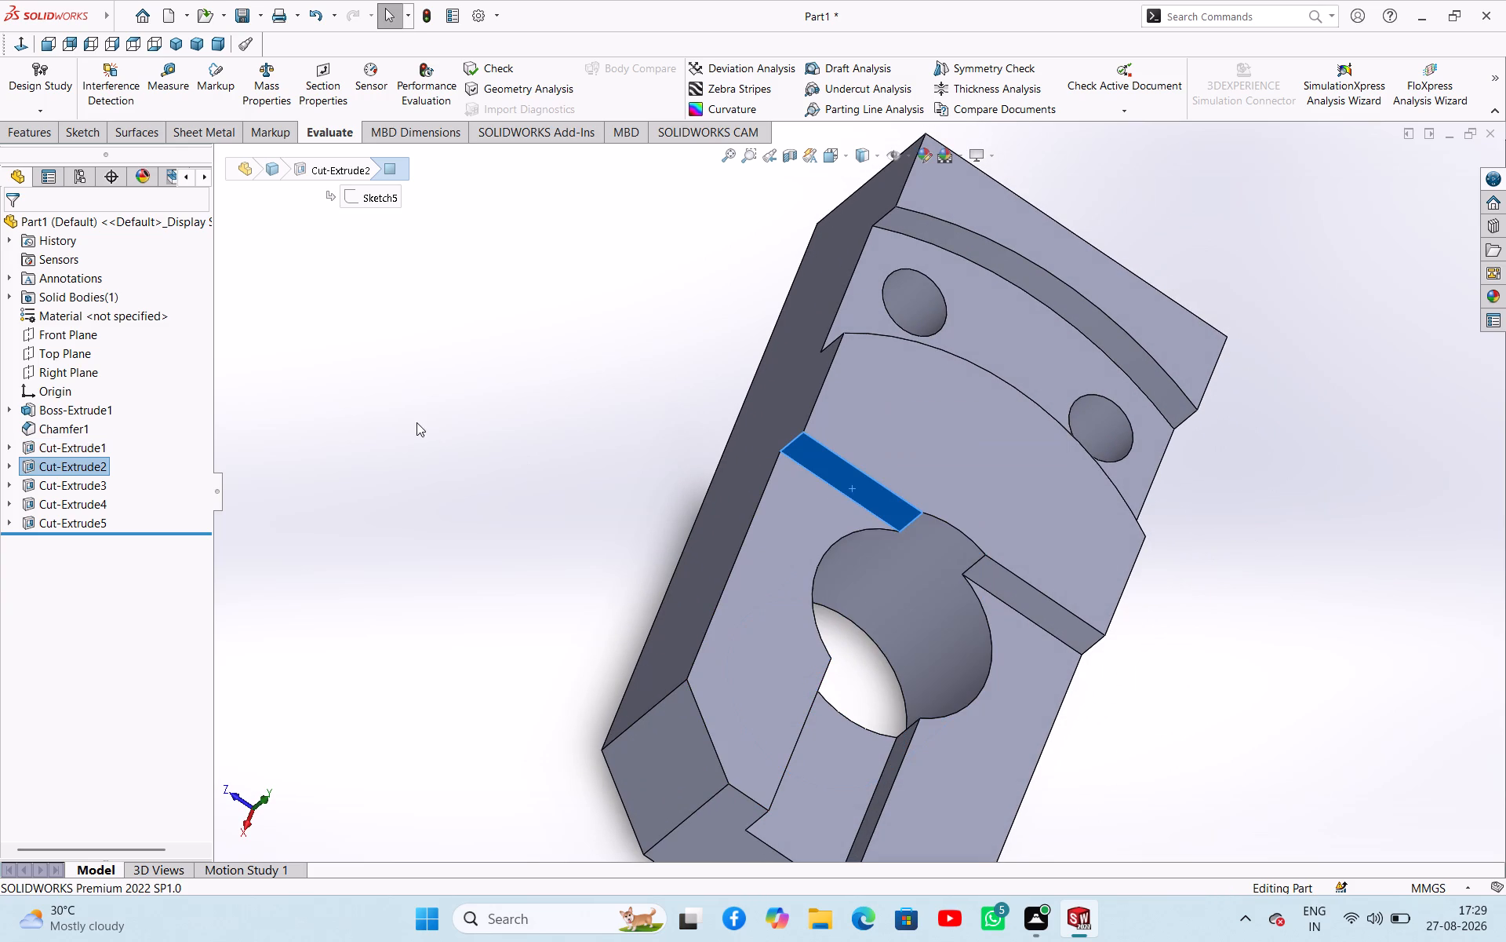
{"action": "left_click", "coordinate": [915, 566]}
{"action": "left_click", "coordinate": [485, 458]}
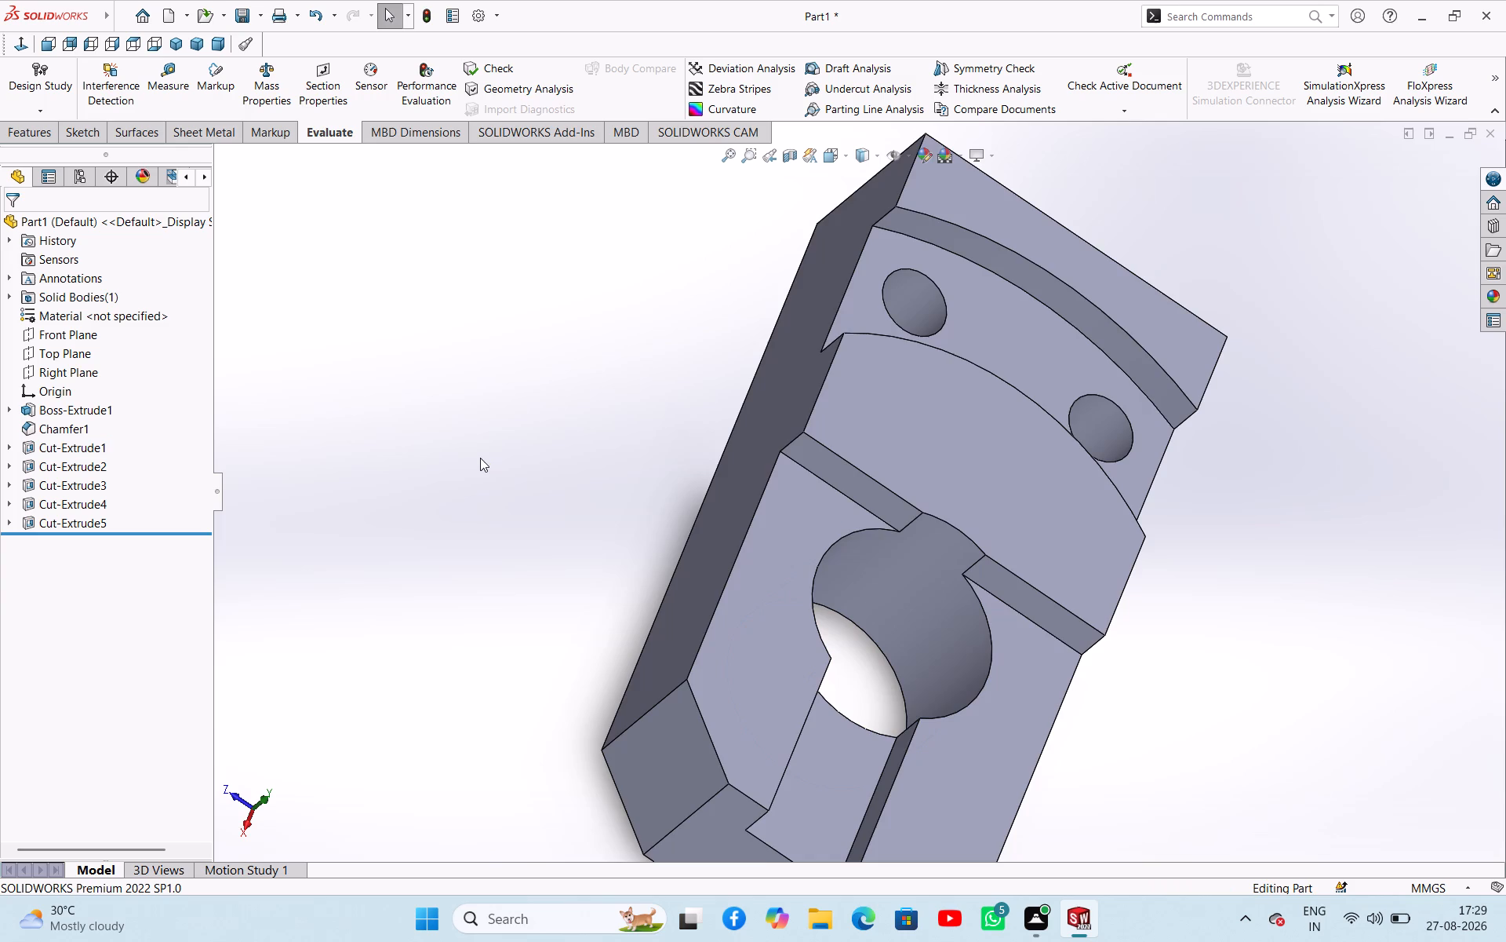
Examine the large through hole from above at several oblique angles, including where the slot and step open into it.
{"action": "scroll", "coordinate": [480, 458], "scroll_direction": "up", "scroll_amount": 1}
{"action": "scroll", "coordinate": [967, 527], "scroll_direction": "down", "scroll_amount": 2}
{"action": "middle_click_drag", "start_coordinate": [967, 527], "coordinate": [907, 664]}
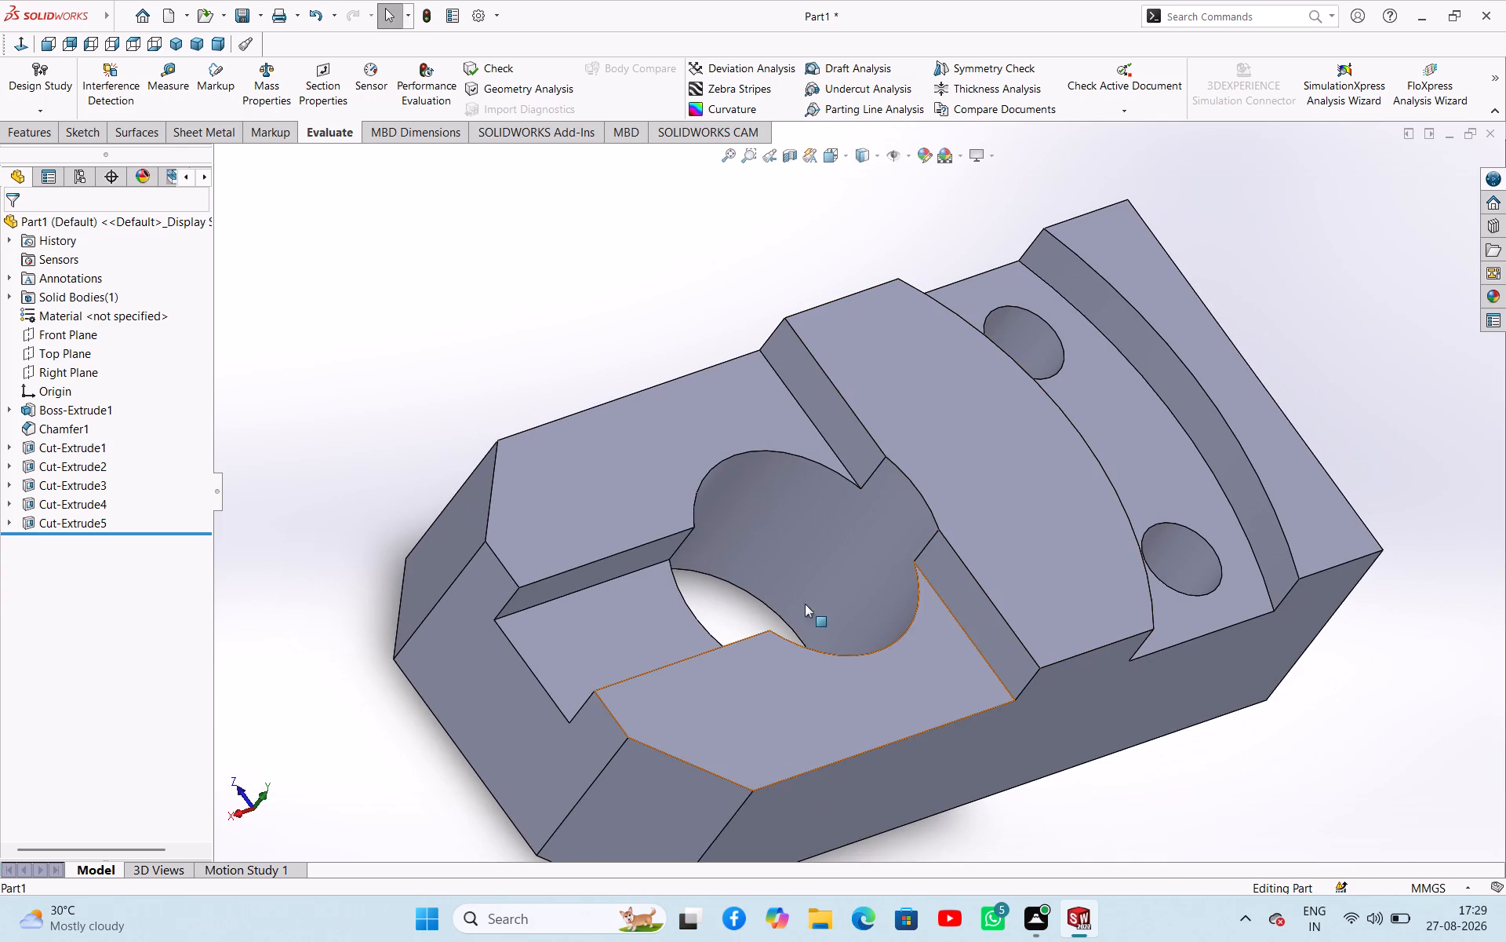
{"action": "left_click", "coordinate": [756, 578]}
{"action": "left_click", "coordinate": [726, 624]}
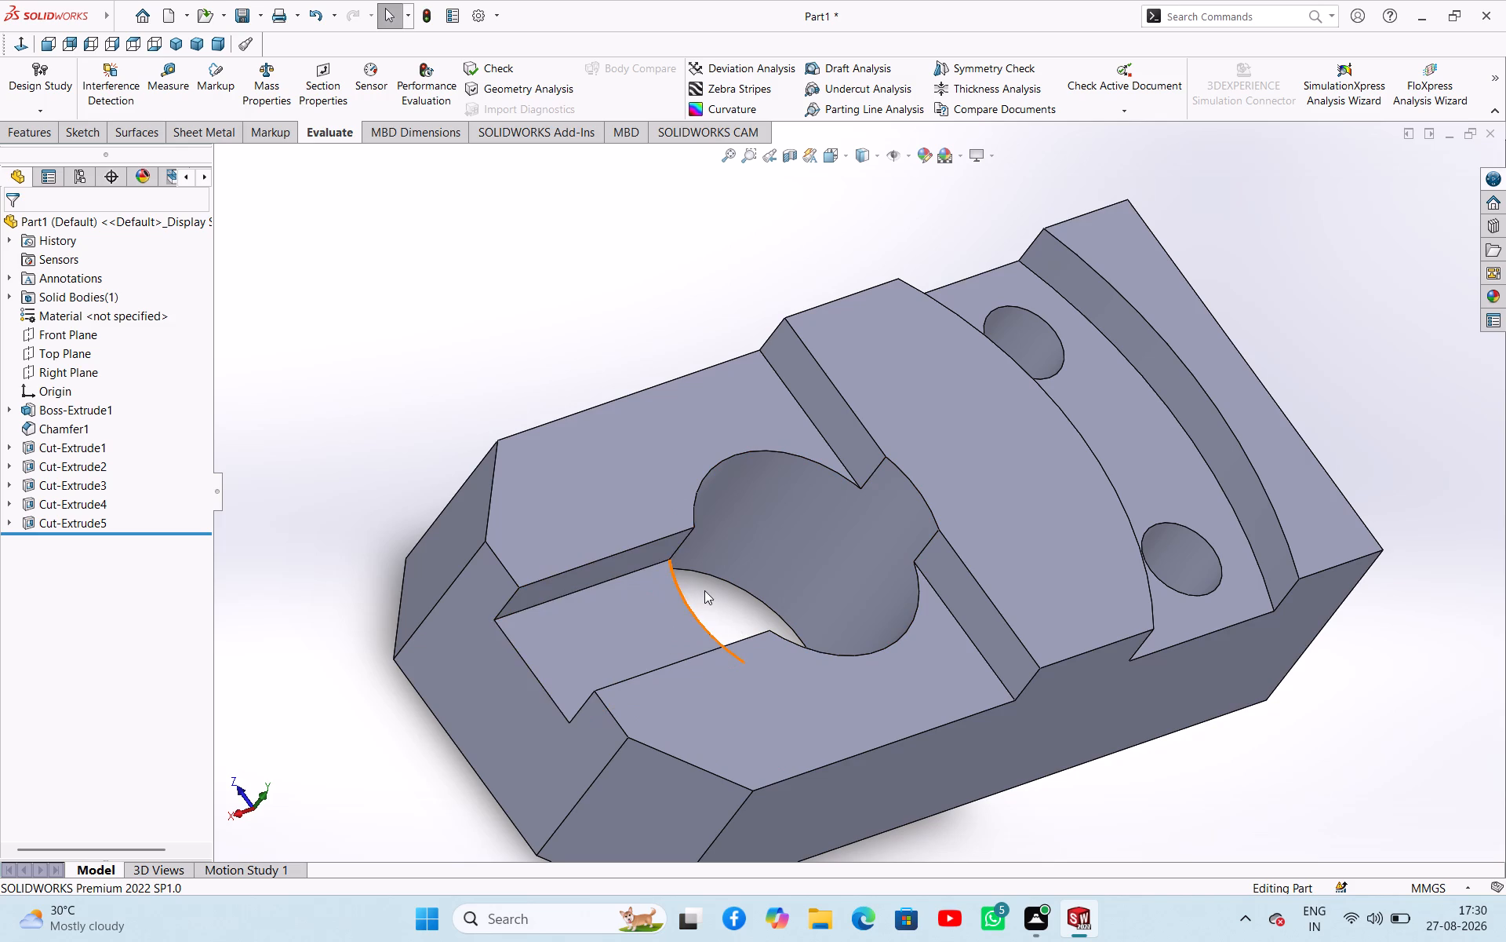
{"action": "middle_click_drag", "start_coordinate": [702, 590], "coordinate": [655, 553]}
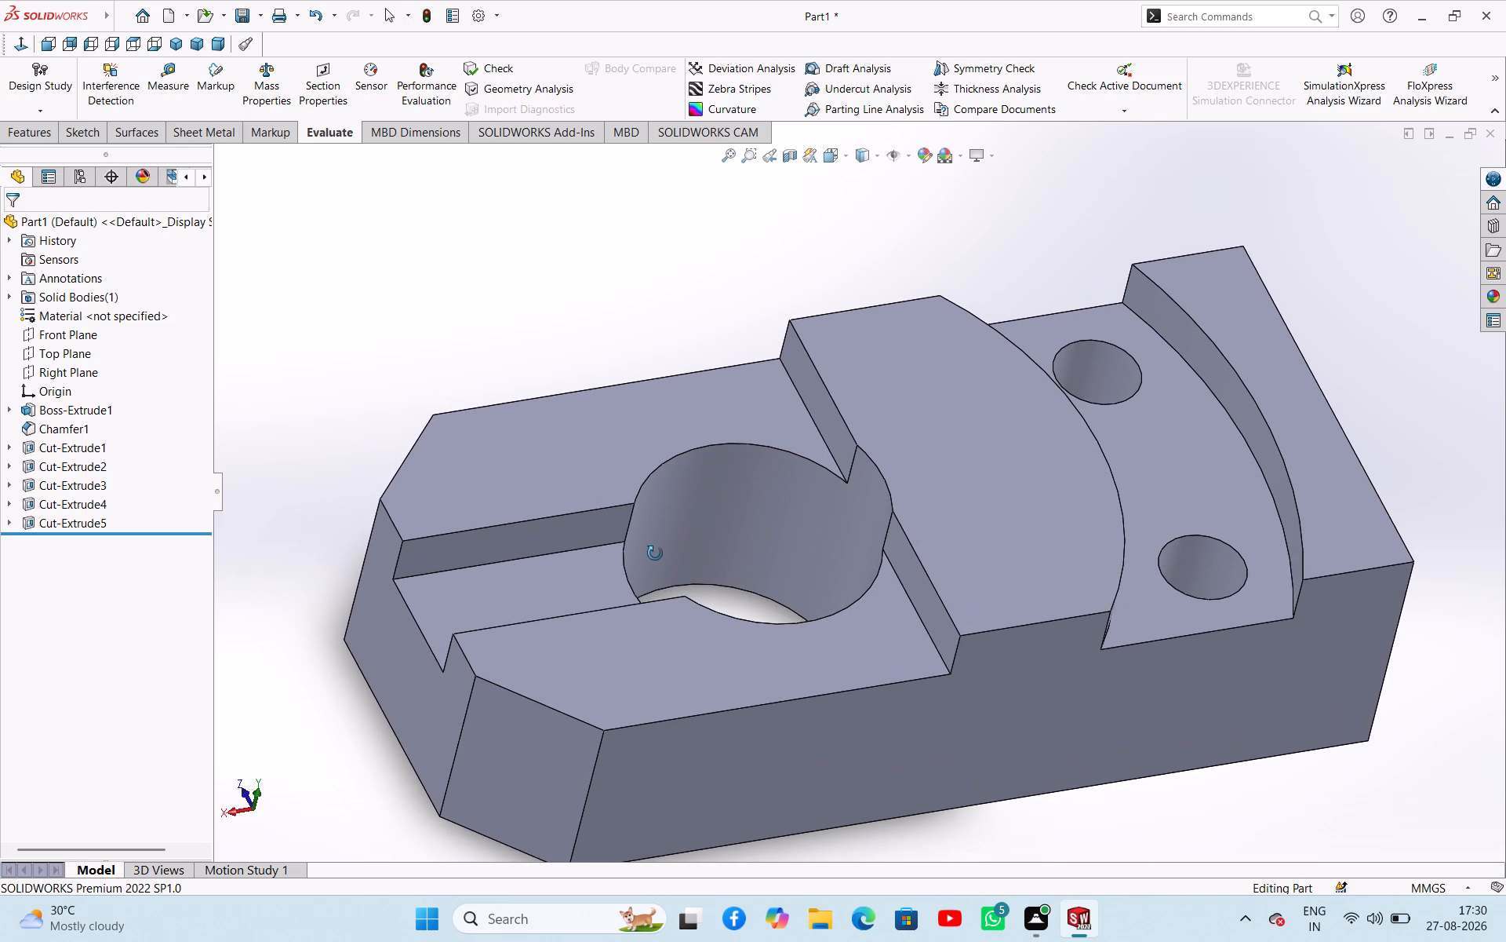
{"action": "middle_click_drag", "start_coordinate": [655, 553], "coordinate": [651, 555]}
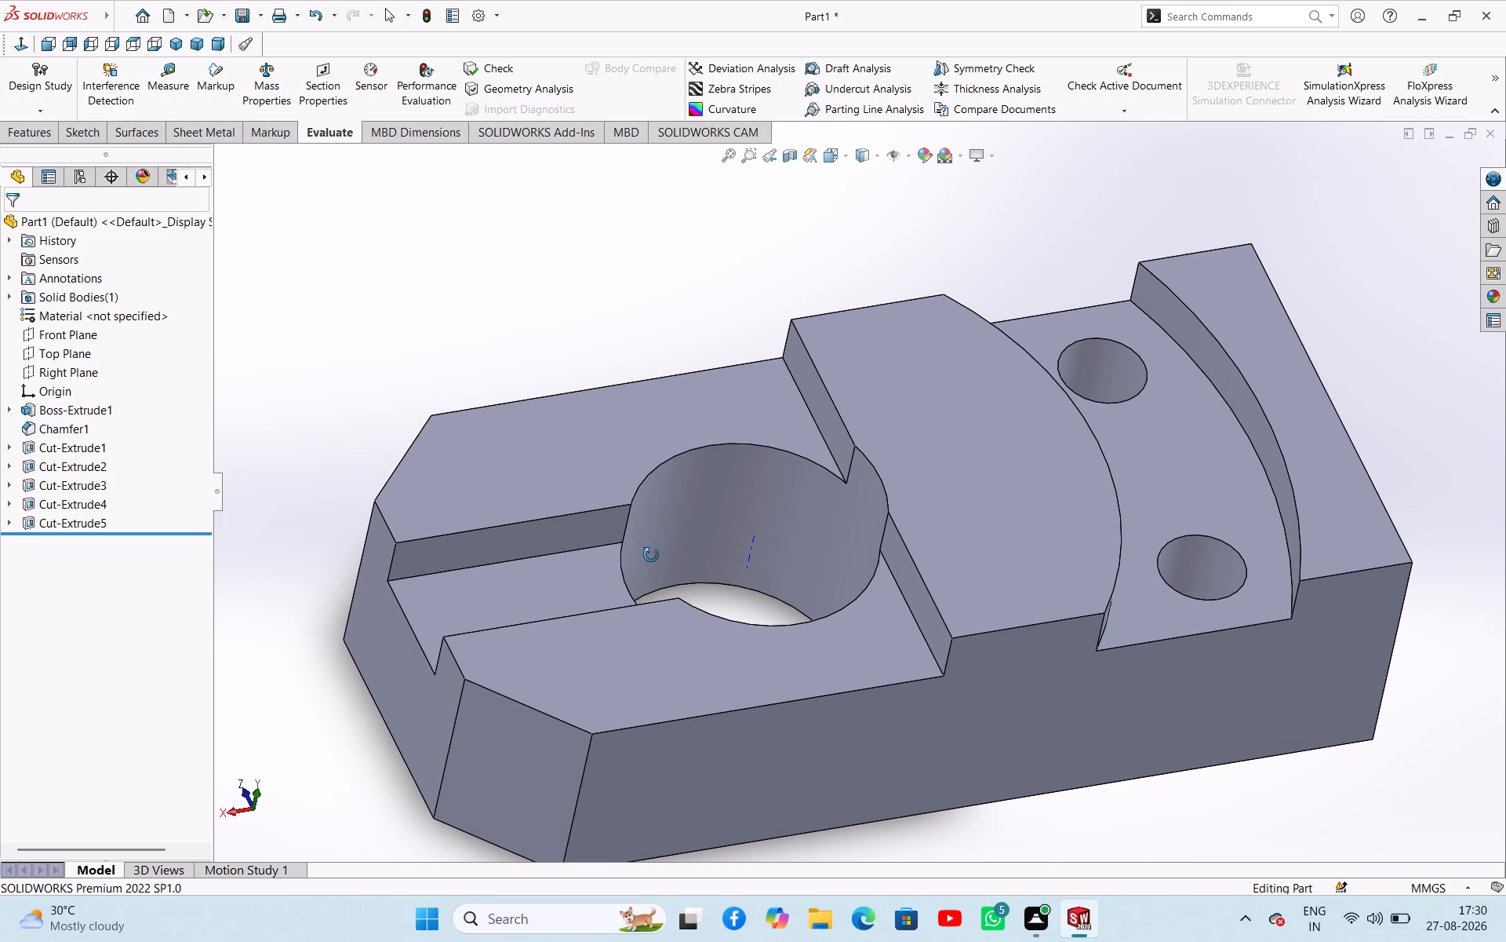
{"action": "middle_click_drag", "start_coordinate": [651, 555], "coordinate": [650, 555]}
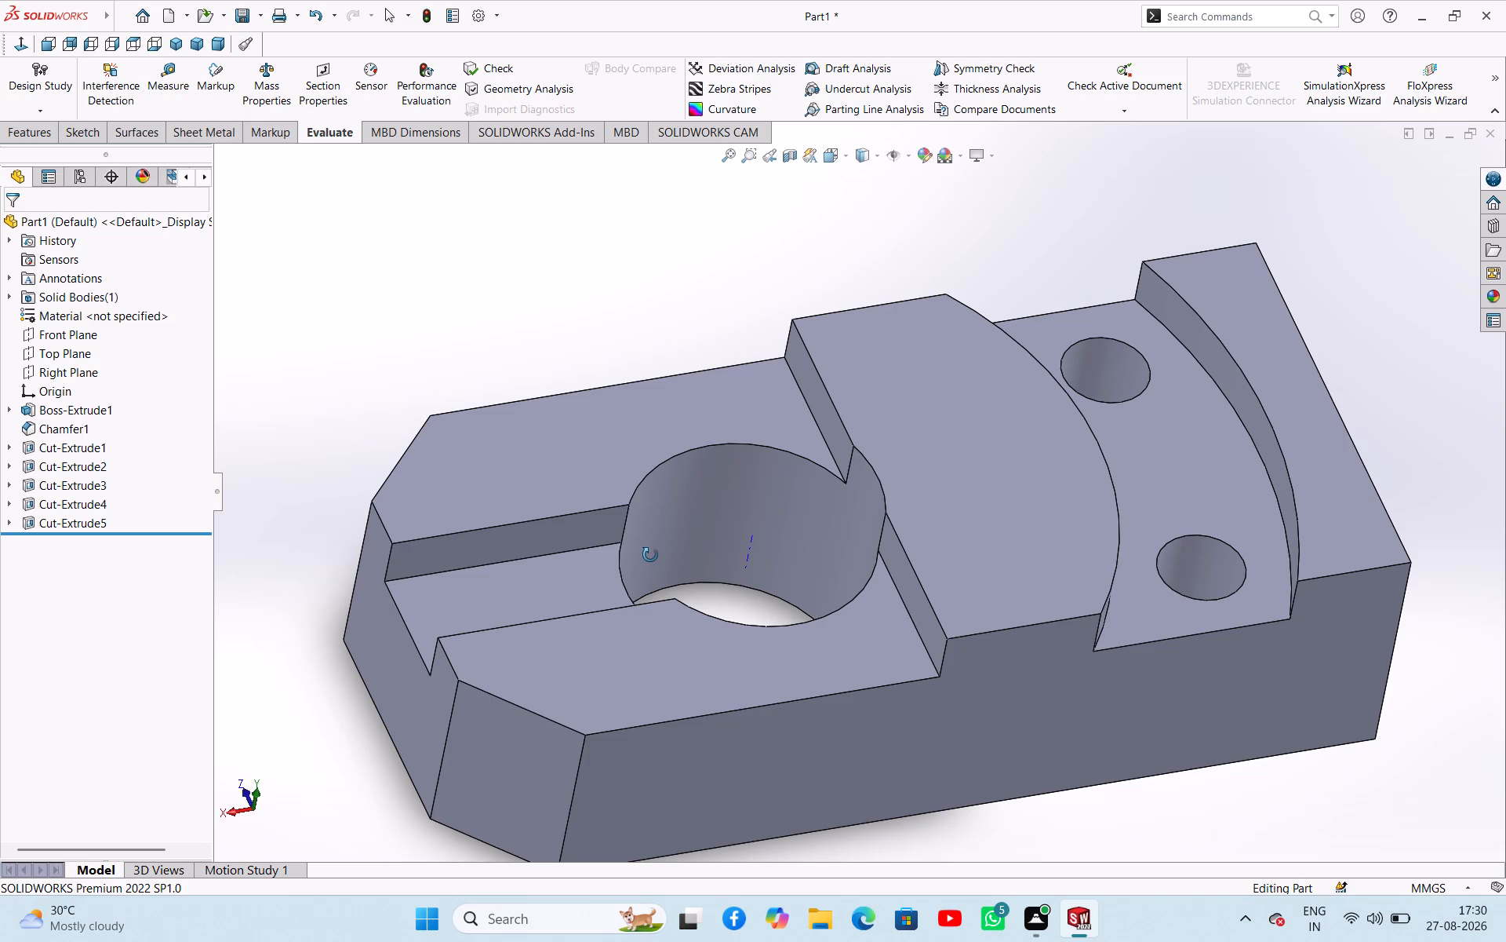
{"action": "middle_click_drag", "start_coordinate": [650, 555], "coordinate": [632, 564]}
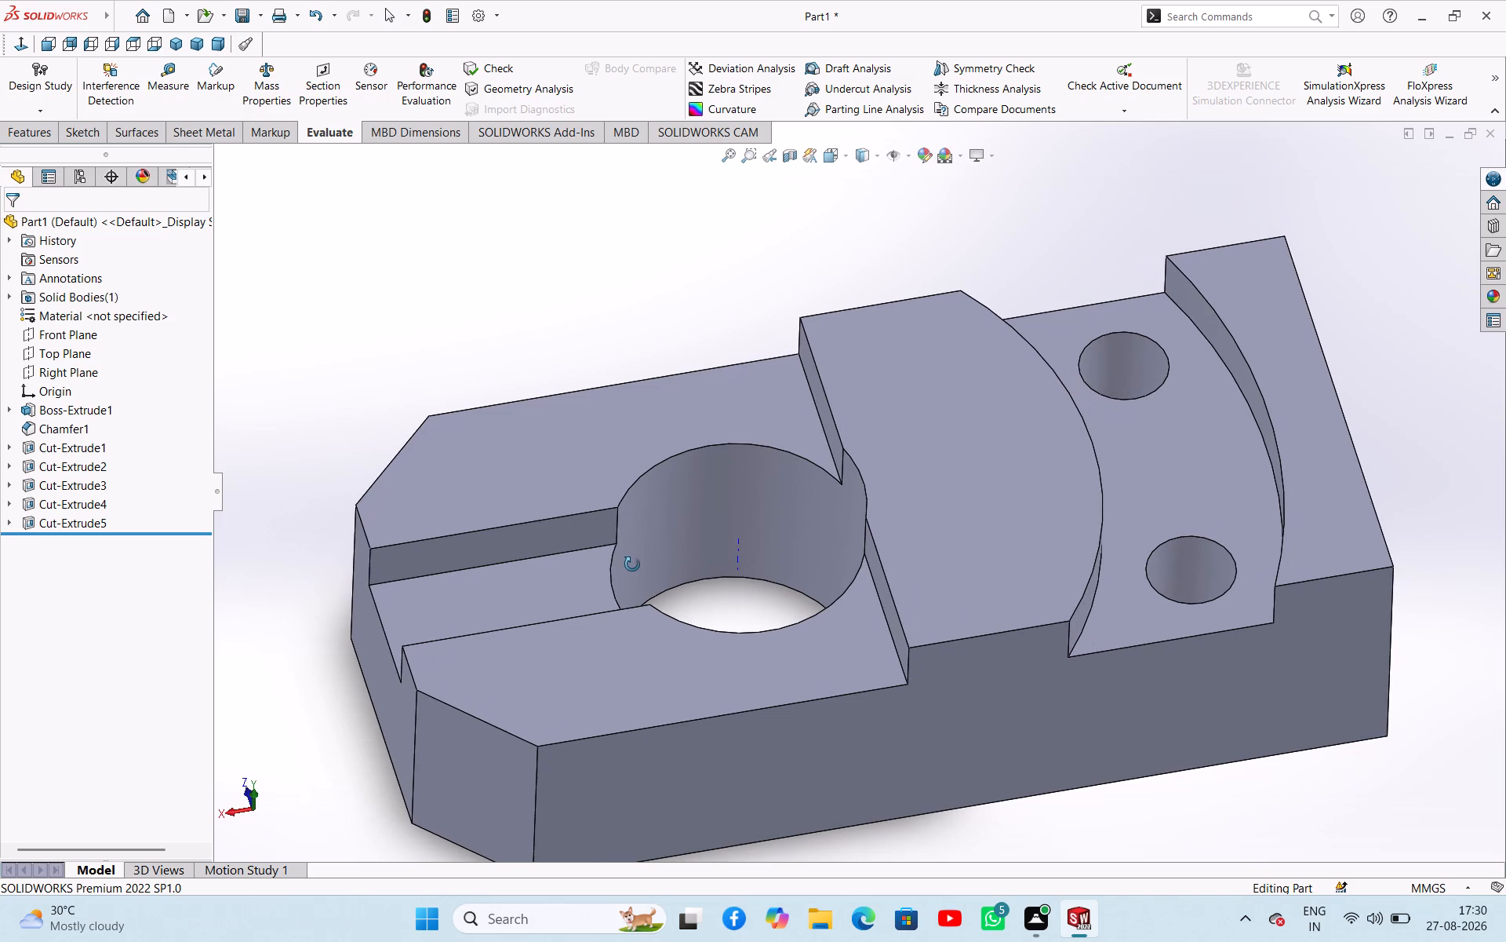
{"action": "middle_click_drag", "start_coordinate": [632, 564], "coordinate": [655, 571]}
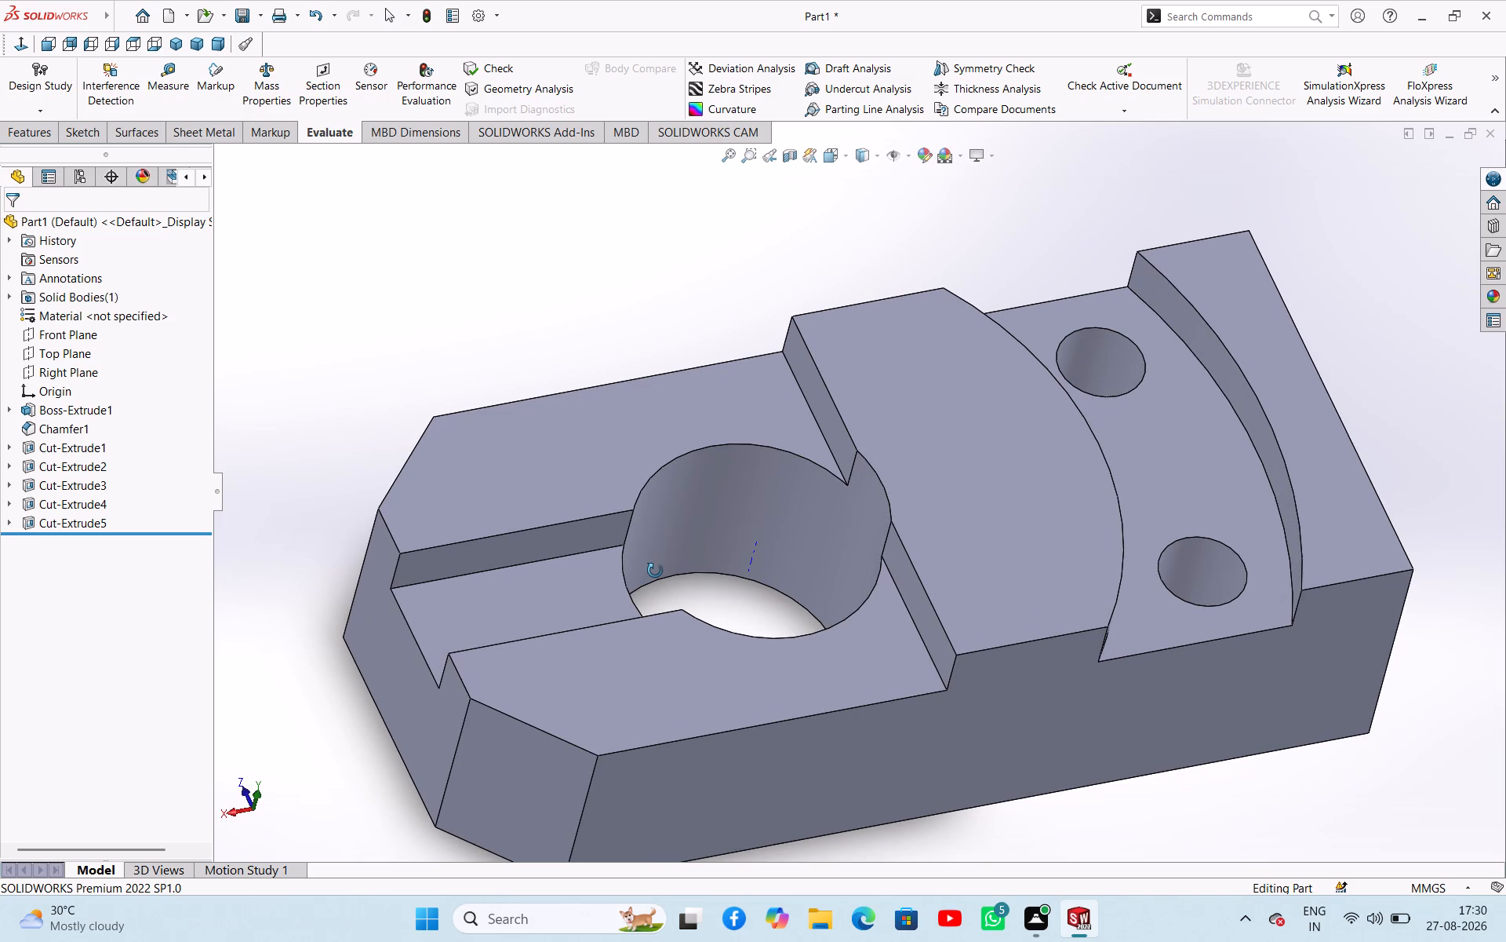
{"action": "middle_click_drag", "start_coordinate": [655, 571], "coordinate": [624, 583]}
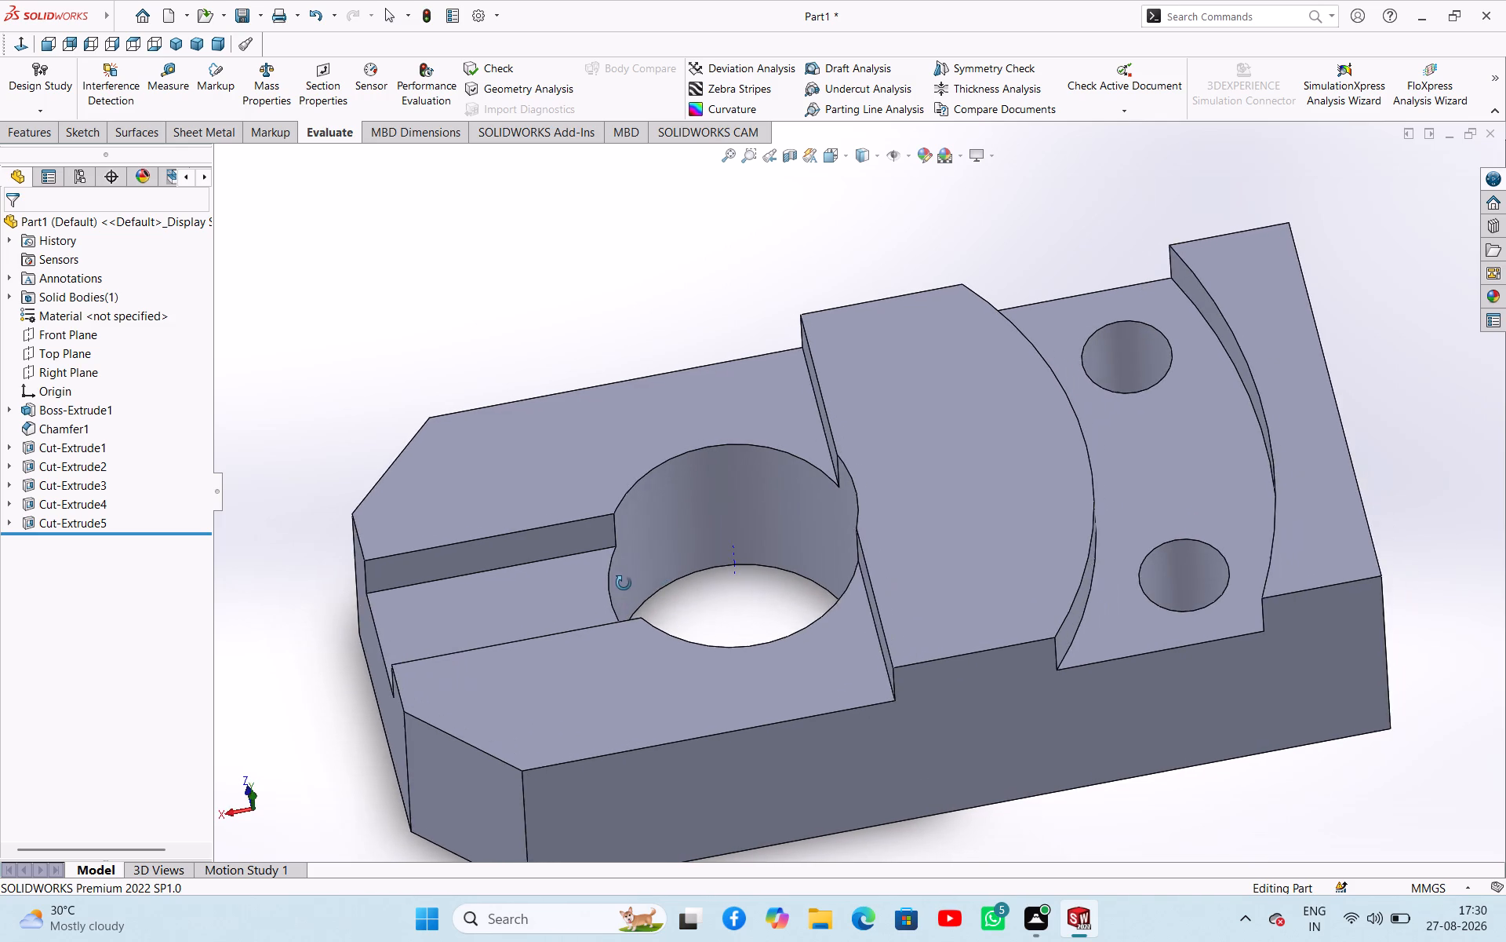
{"action": "middle_click_drag", "start_coordinate": [624, 583], "coordinate": [627, 593]}
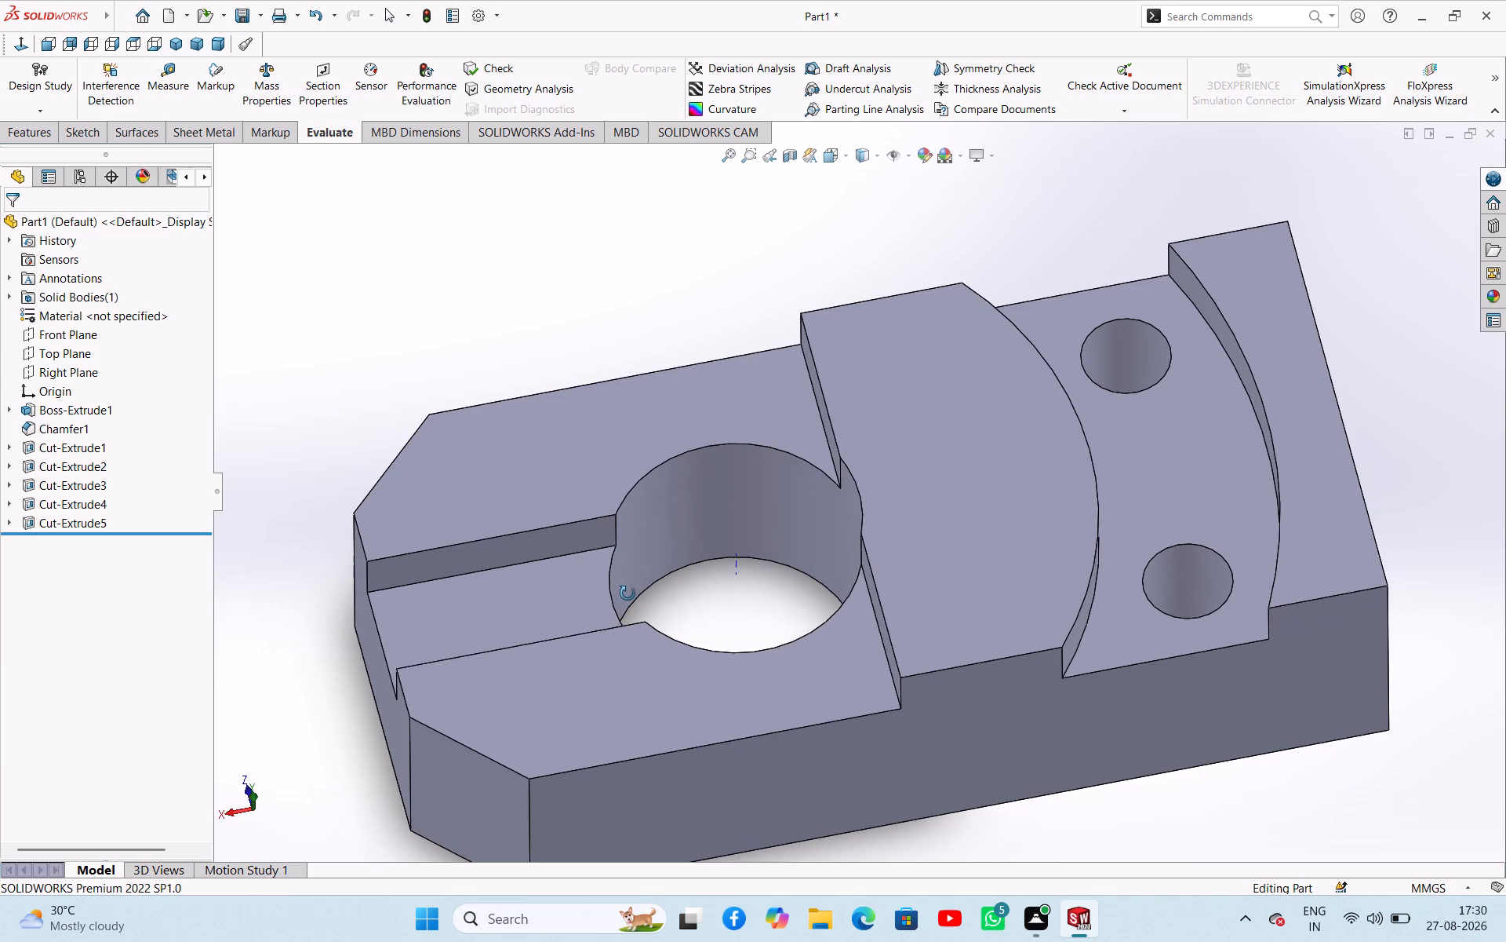
{"action": "middle_click_drag", "start_coordinate": [627, 593], "coordinate": [627, 608]}
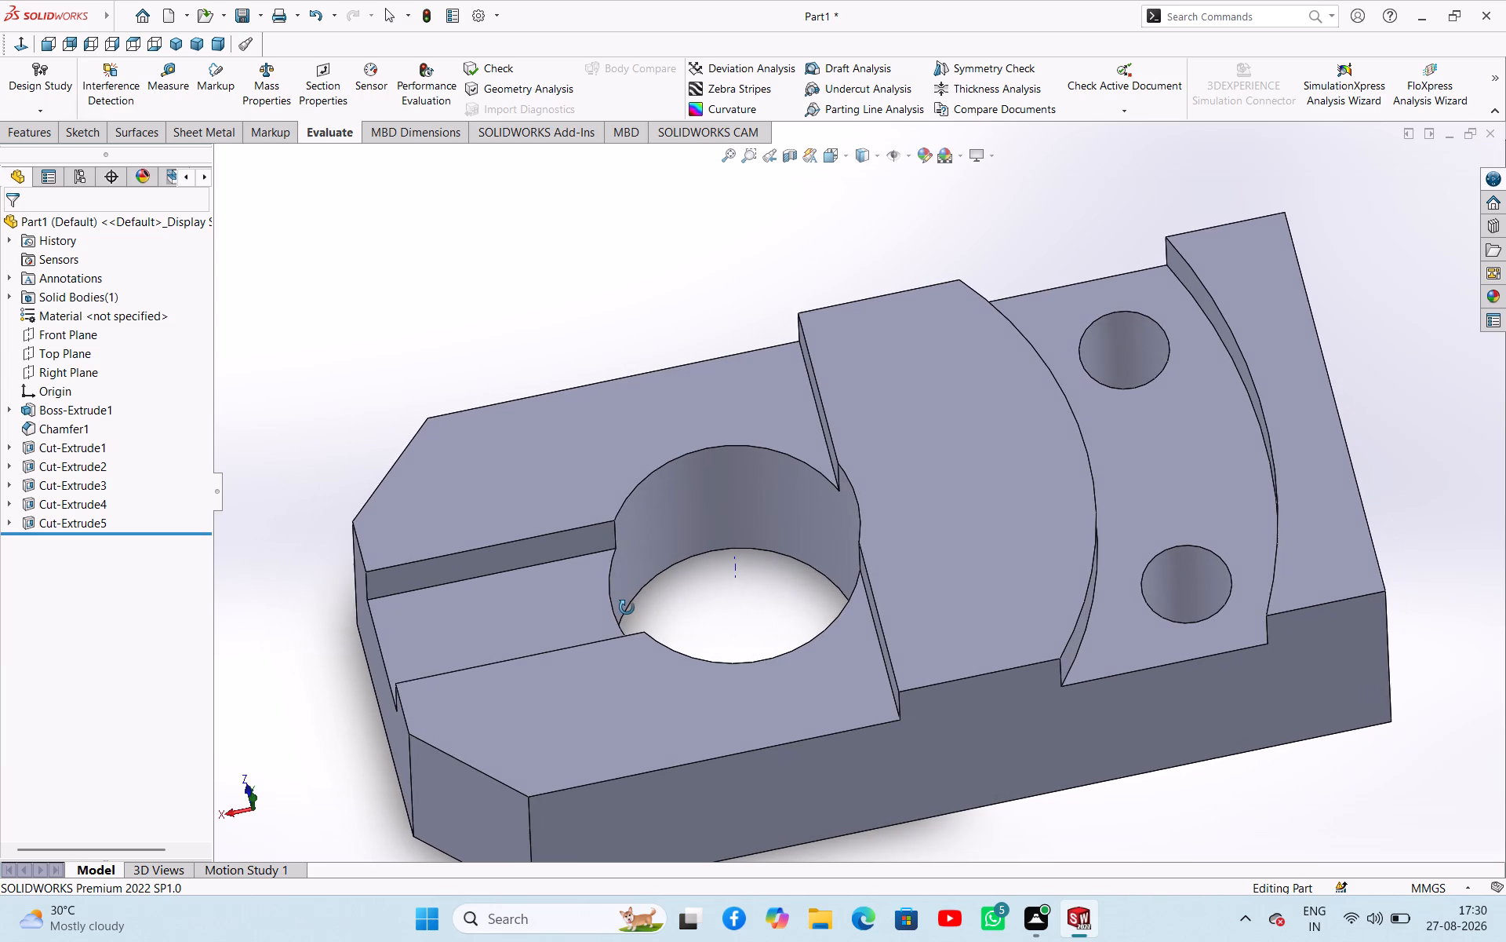
{"action": "middle_click_drag", "start_coordinate": [627, 608], "coordinate": [628, 608]}
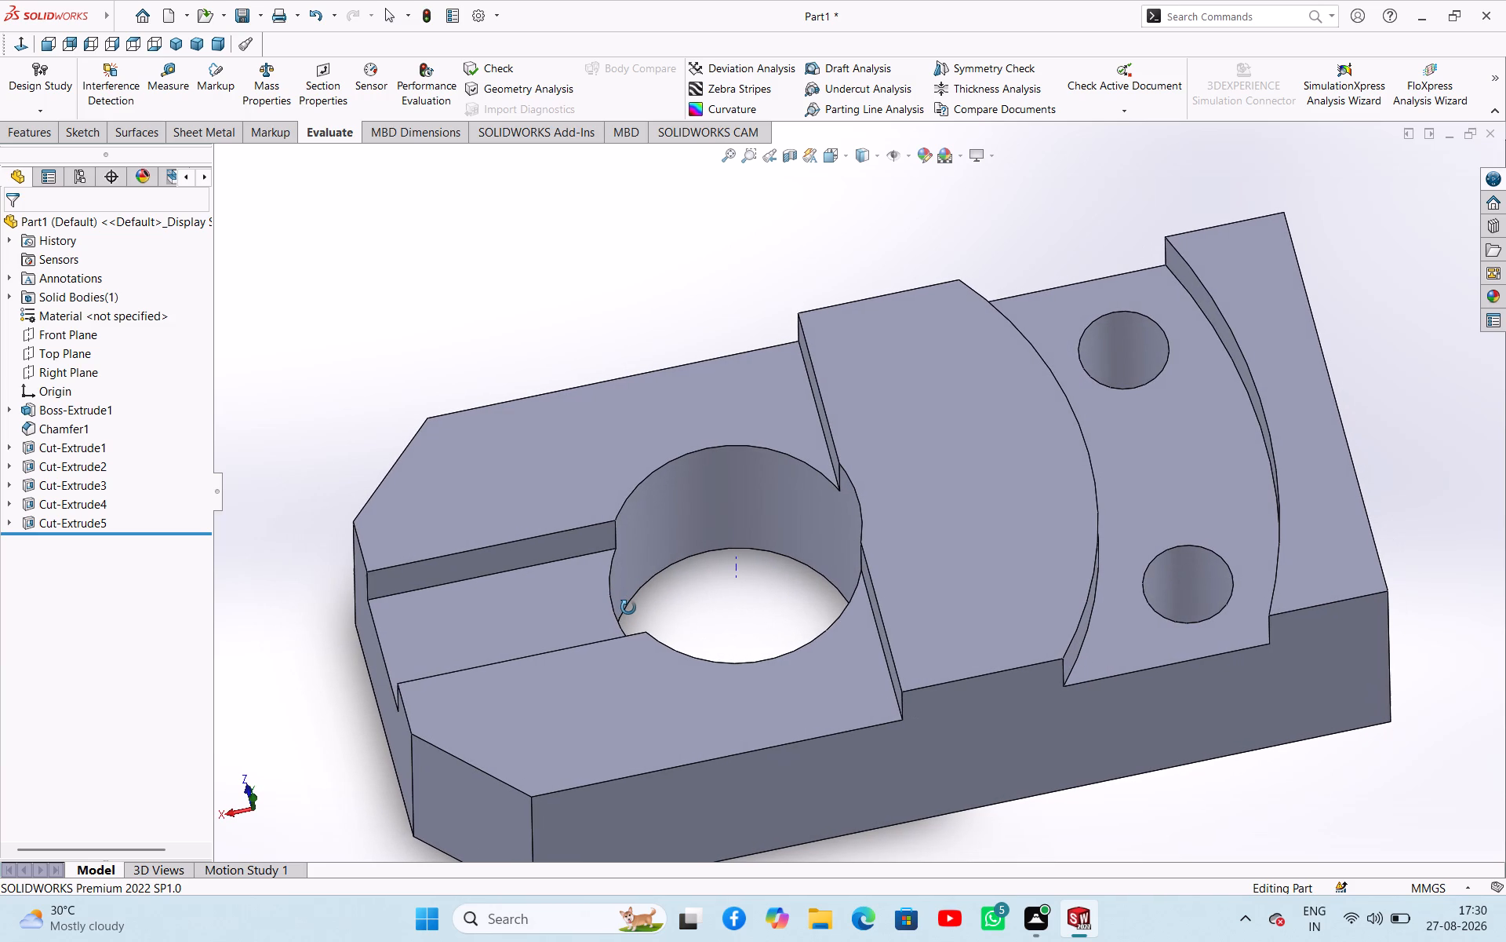
{"action": "middle_click_drag", "start_coordinate": [628, 608], "coordinate": [613, 611]}
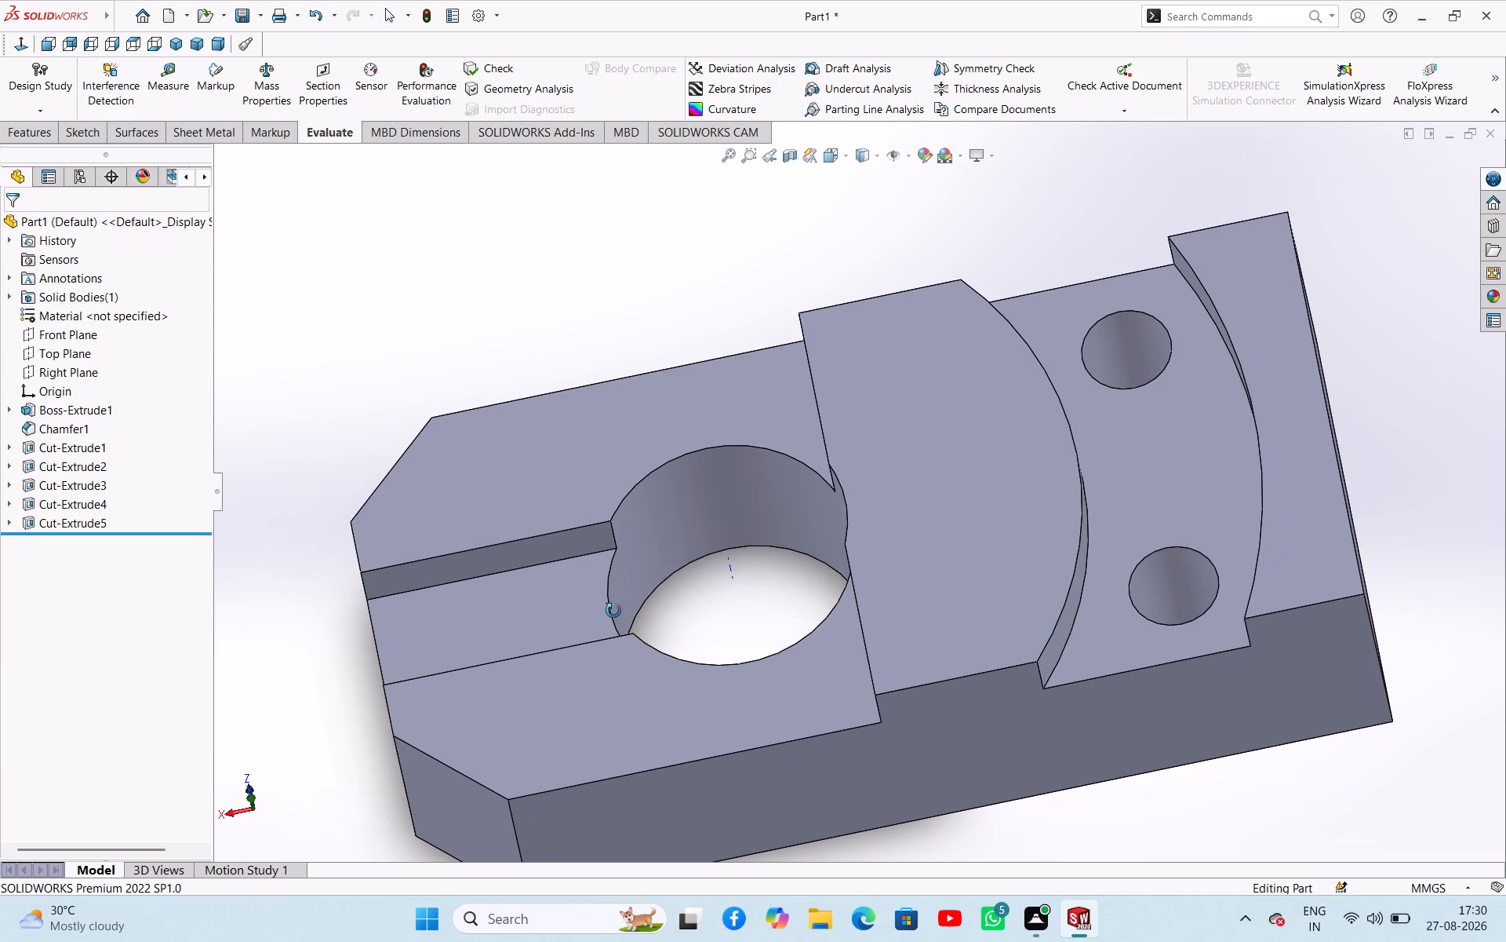
{"action": "middle_click_drag", "start_coordinate": [613, 611], "coordinate": [587, 619]}
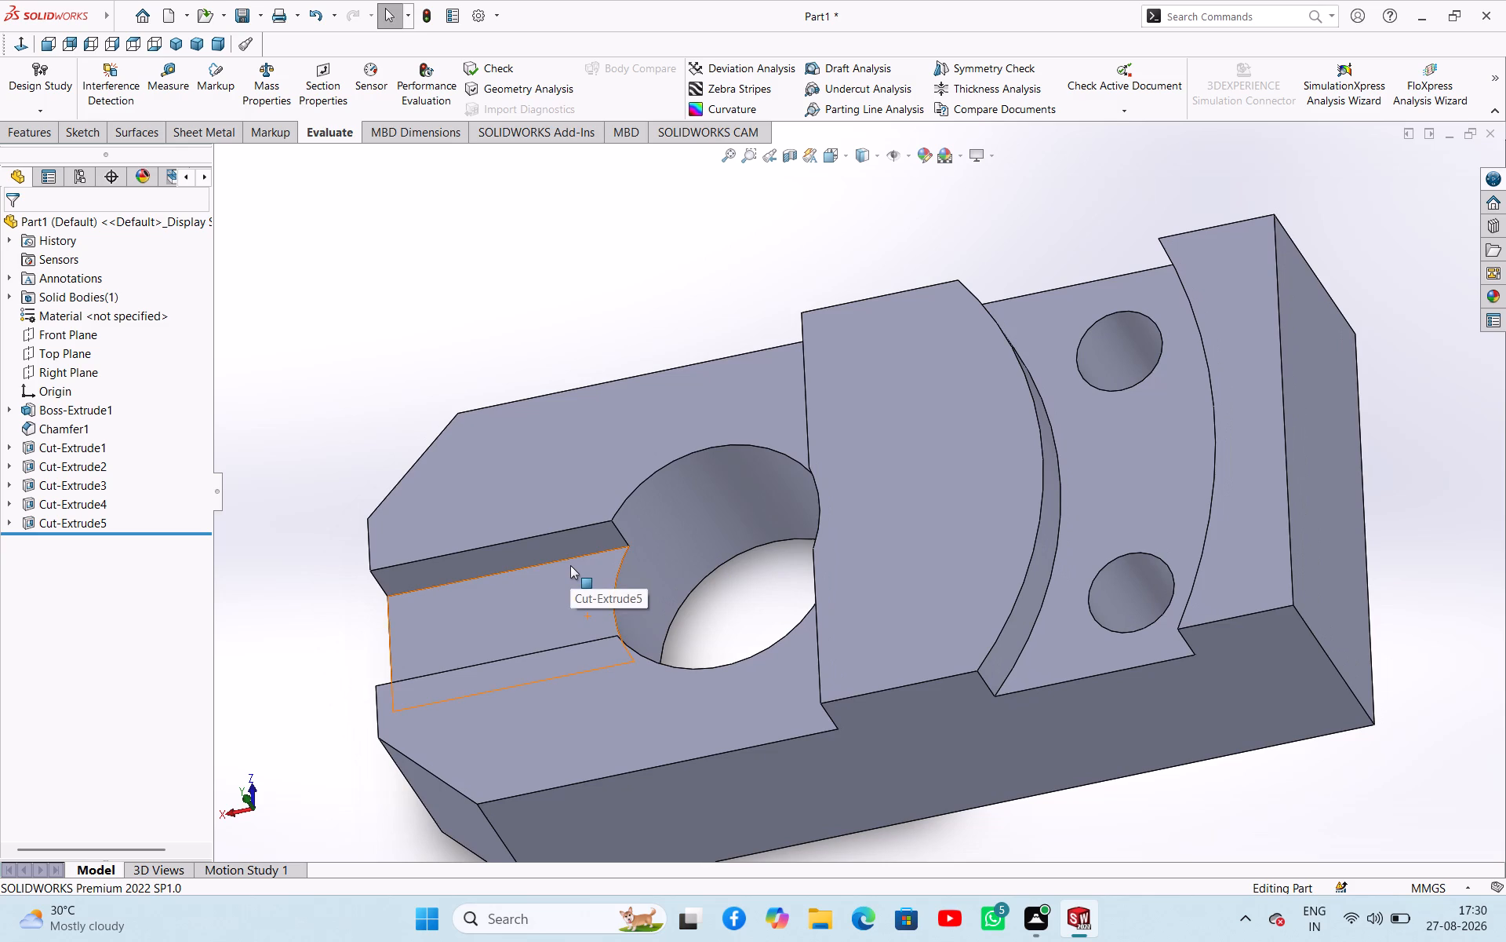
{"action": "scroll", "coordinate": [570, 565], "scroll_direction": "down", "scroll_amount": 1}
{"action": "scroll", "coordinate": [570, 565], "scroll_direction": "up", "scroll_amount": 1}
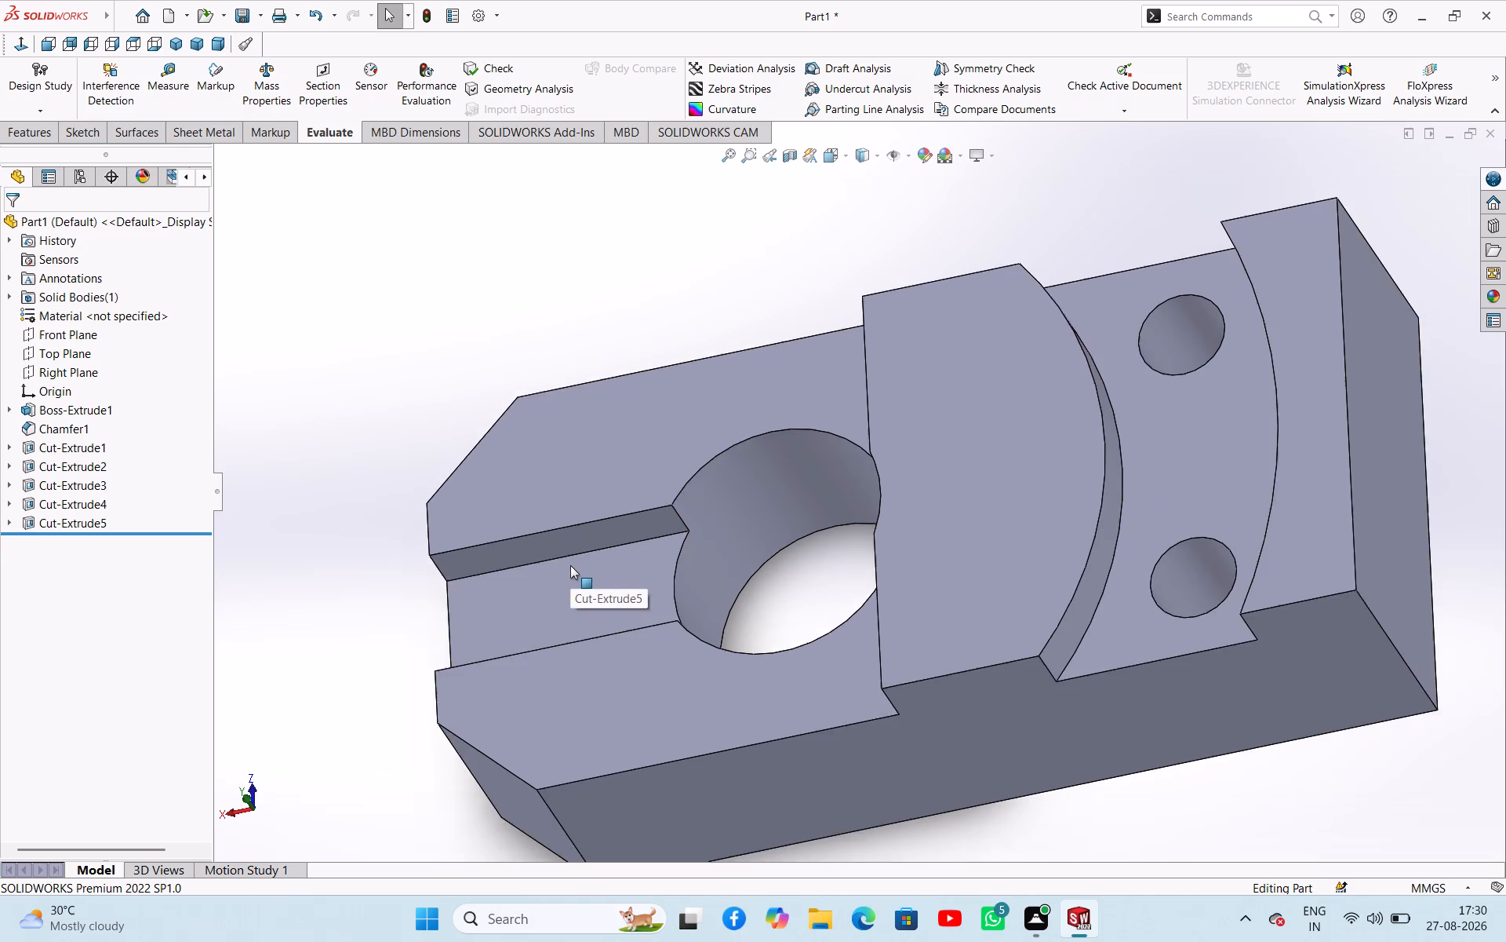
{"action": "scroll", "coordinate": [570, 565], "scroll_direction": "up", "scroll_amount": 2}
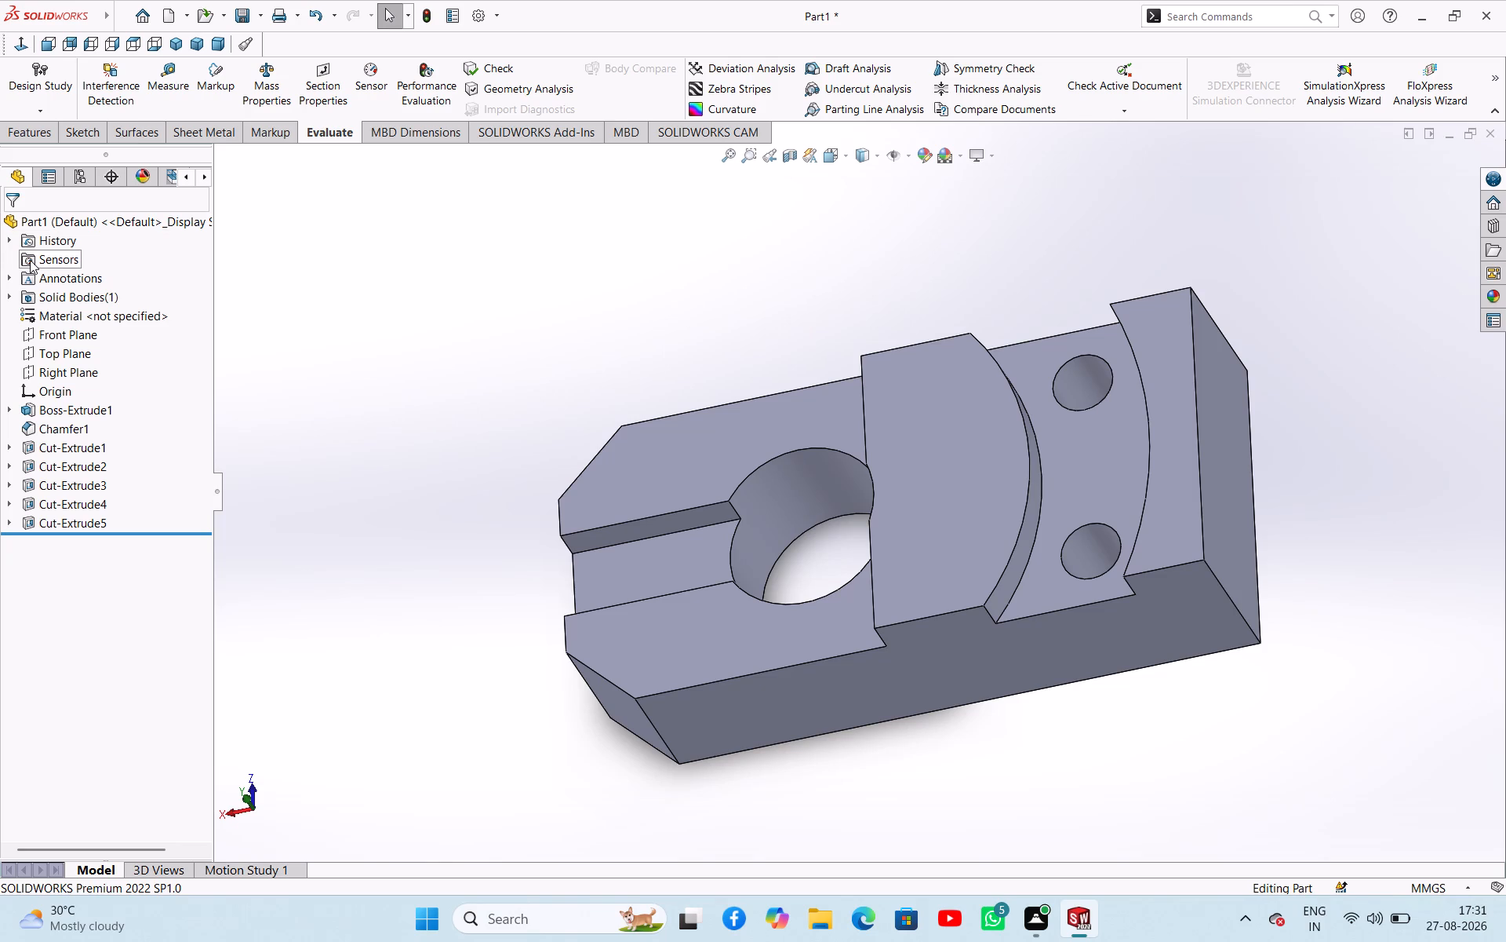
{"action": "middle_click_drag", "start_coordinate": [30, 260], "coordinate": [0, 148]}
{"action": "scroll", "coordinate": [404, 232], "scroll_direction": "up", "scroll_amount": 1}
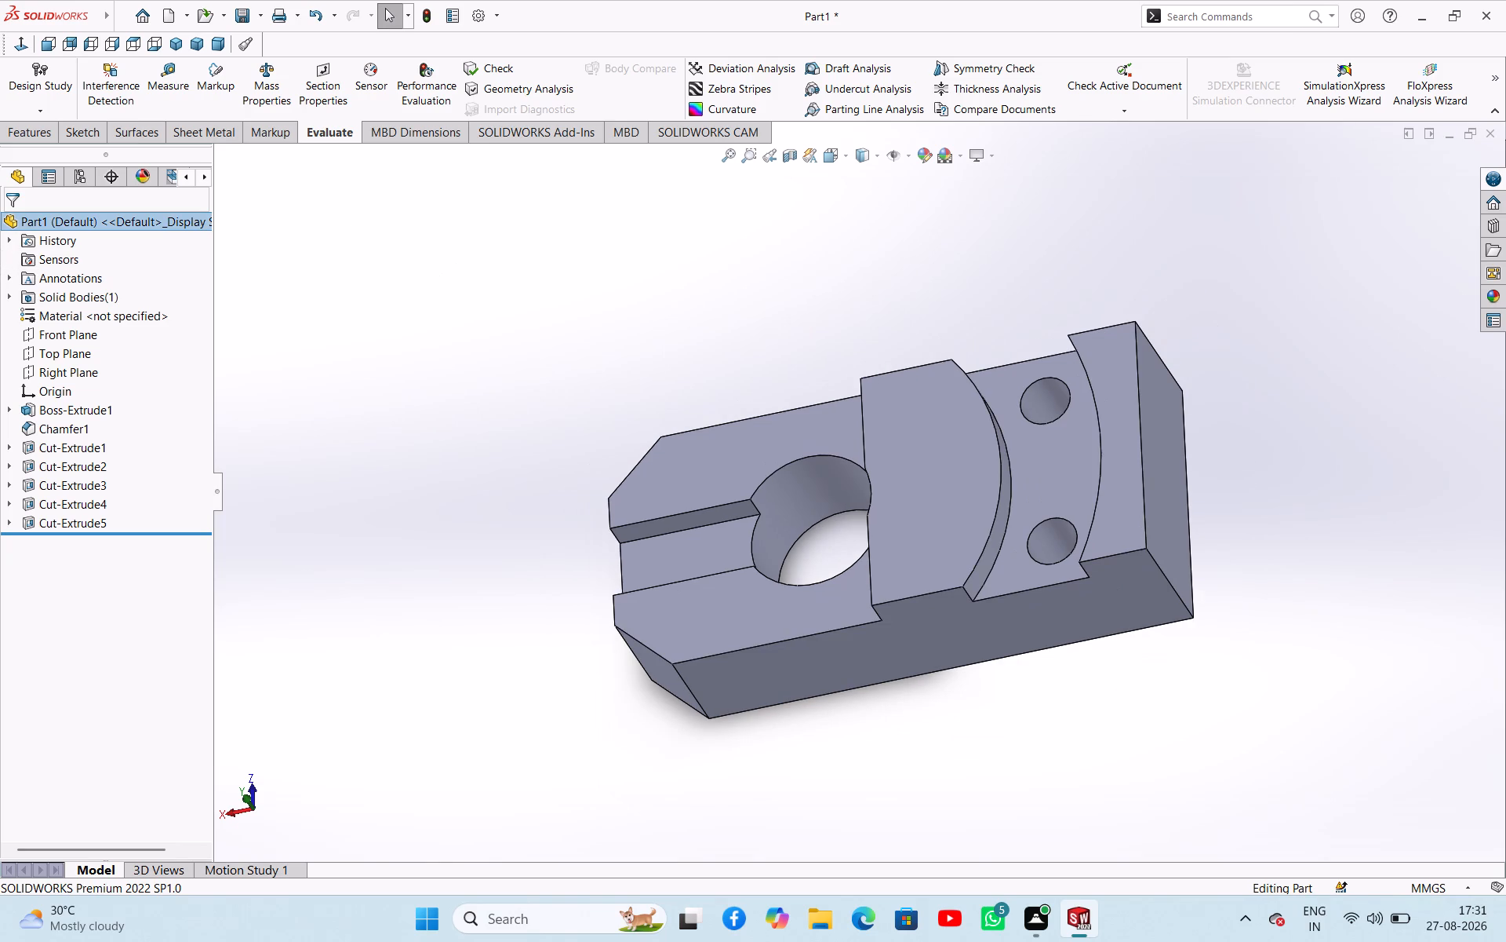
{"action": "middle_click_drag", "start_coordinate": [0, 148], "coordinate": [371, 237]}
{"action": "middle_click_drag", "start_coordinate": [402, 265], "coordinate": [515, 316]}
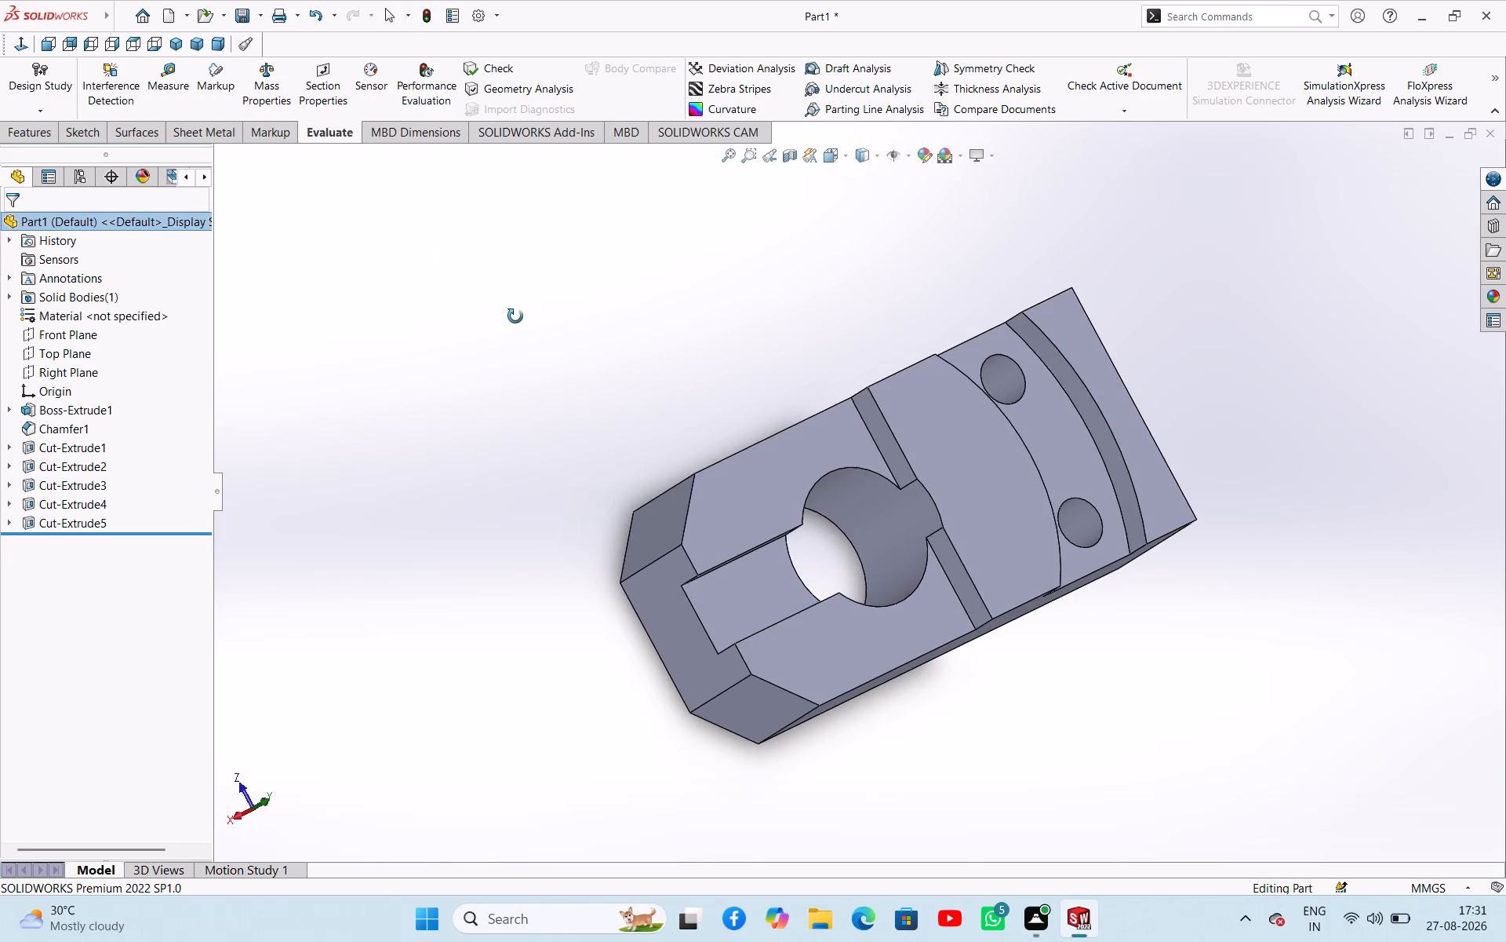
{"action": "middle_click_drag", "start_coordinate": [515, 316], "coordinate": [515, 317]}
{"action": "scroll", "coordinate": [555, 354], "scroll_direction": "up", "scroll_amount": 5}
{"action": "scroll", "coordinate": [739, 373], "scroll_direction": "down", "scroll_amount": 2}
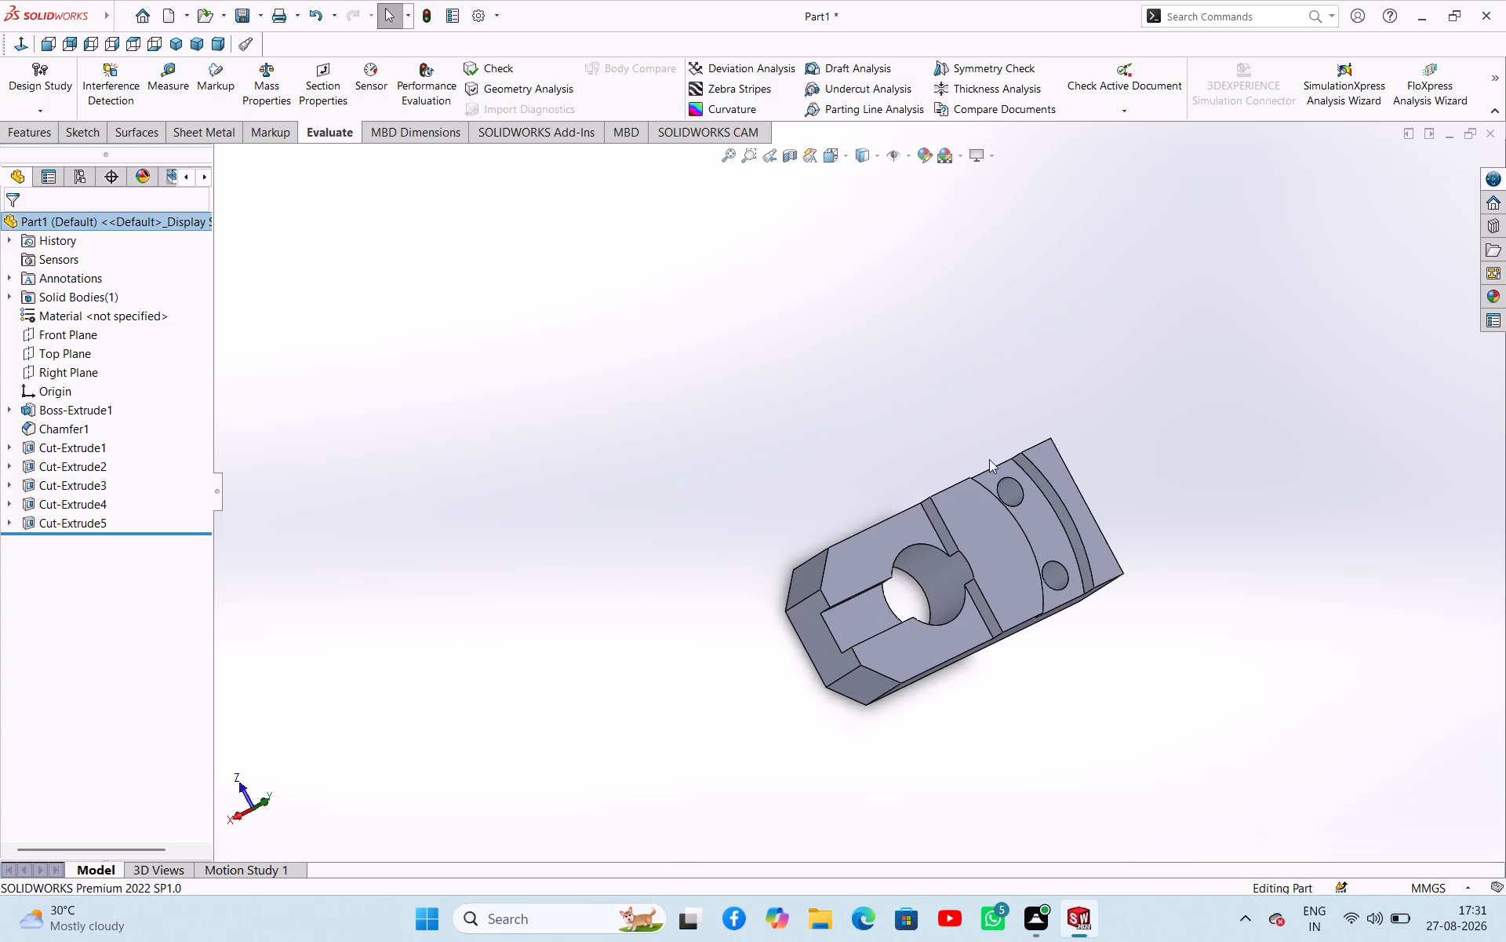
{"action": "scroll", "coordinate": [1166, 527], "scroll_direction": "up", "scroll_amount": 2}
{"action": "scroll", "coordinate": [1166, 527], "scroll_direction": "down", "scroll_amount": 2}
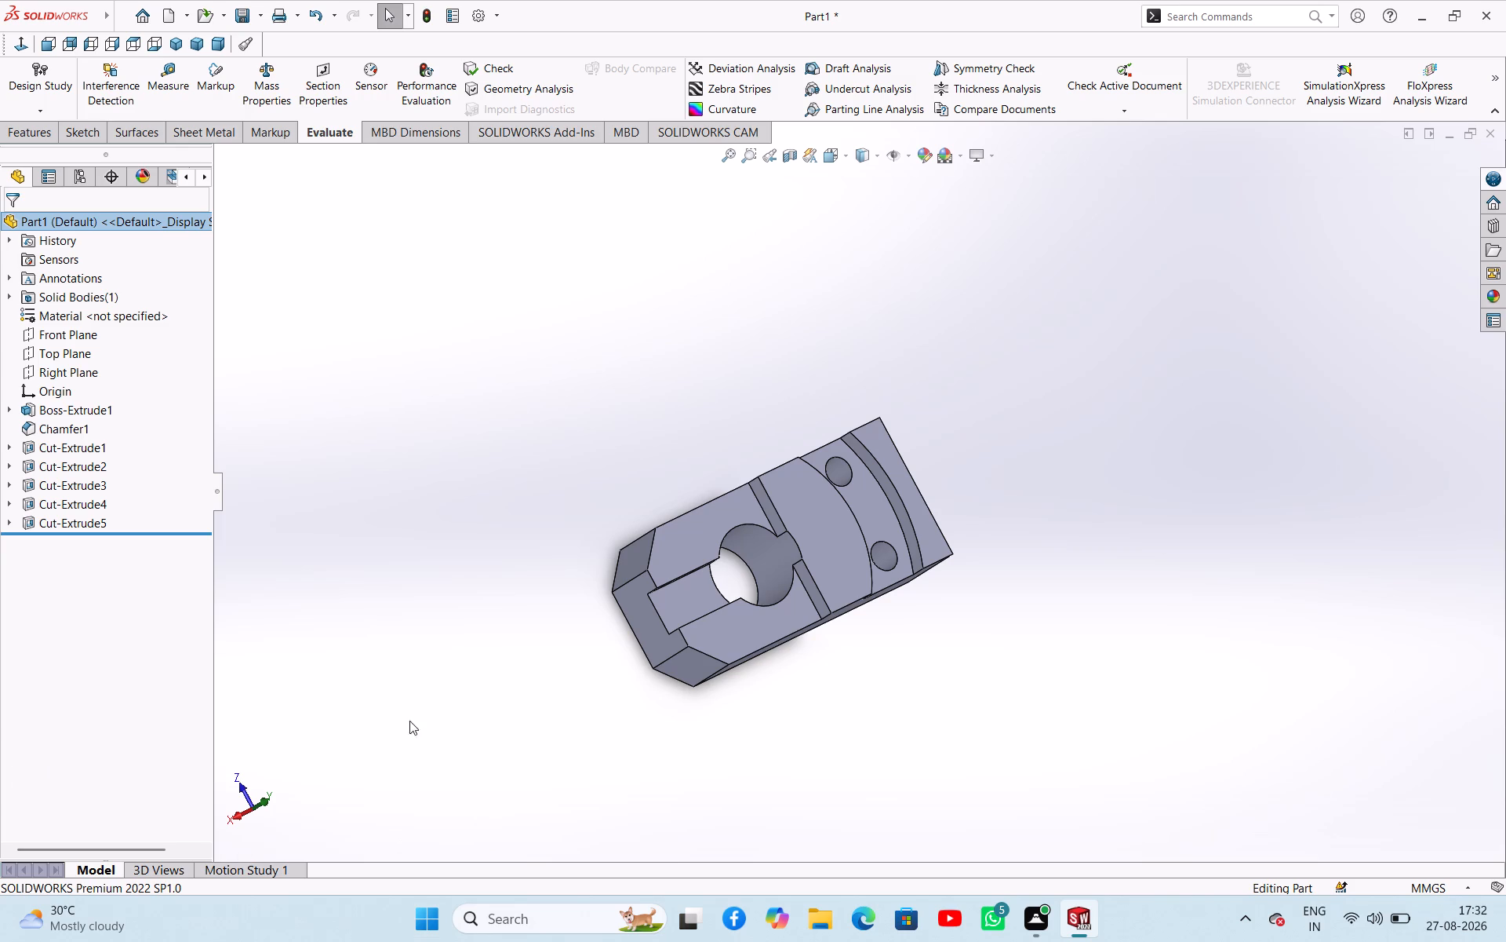
Examine the whole block from its slotted, chamfered end round to the plain end and the underside with its three holes.
{"action": "middle_click_drag", "start_coordinate": [476, 702], "coordinate": [521, 713]}
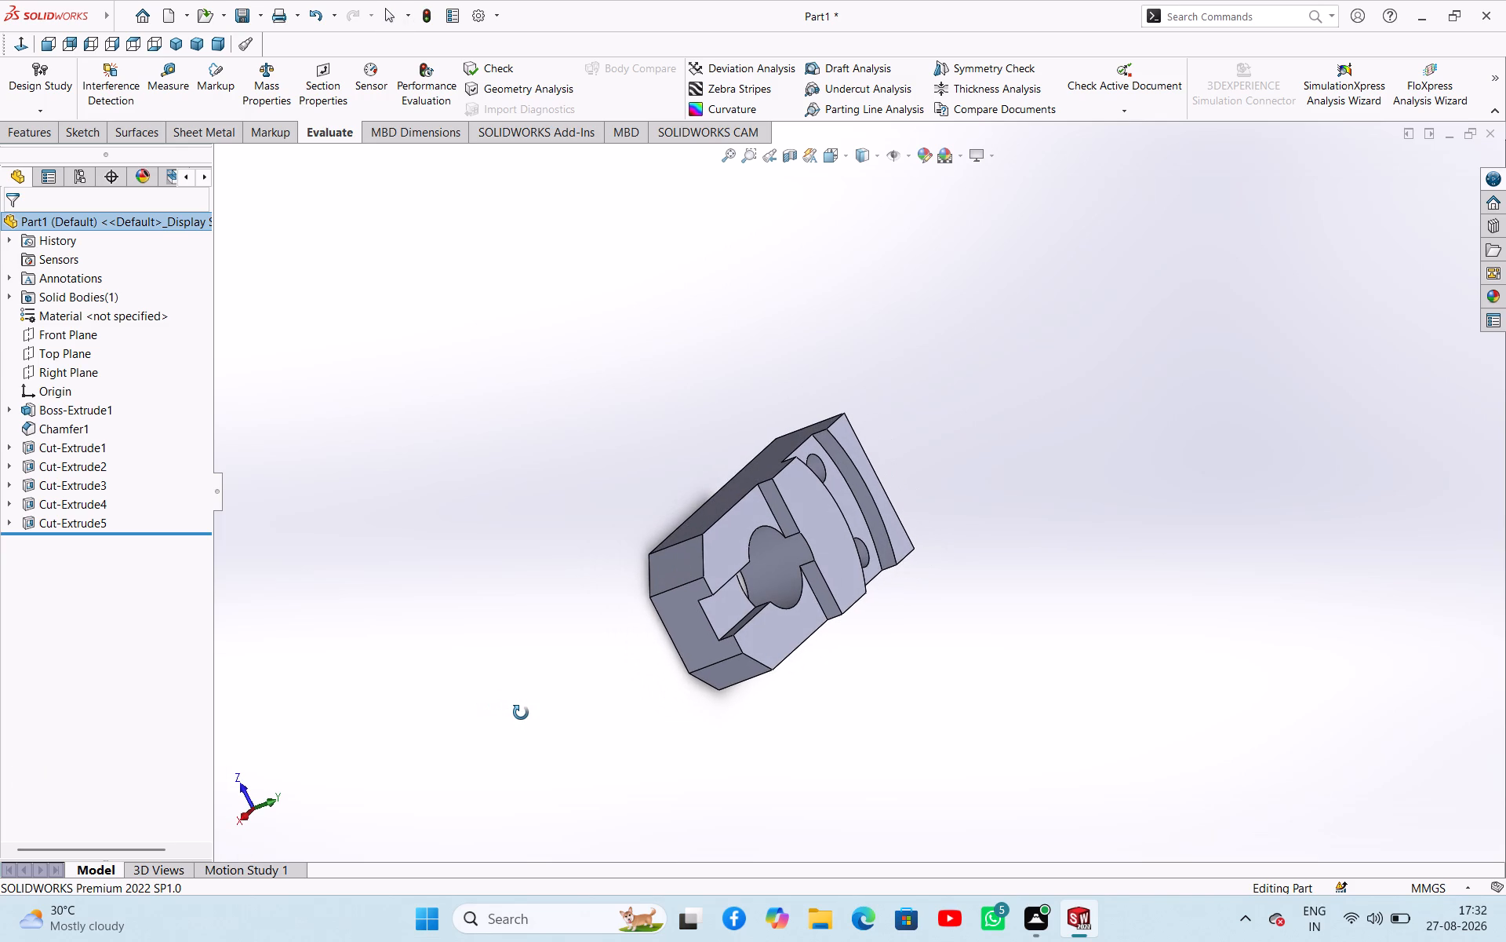
{"action": "middle_click_drag", "start_coordinate": [521, 713], "coordinate": [490, 689]}
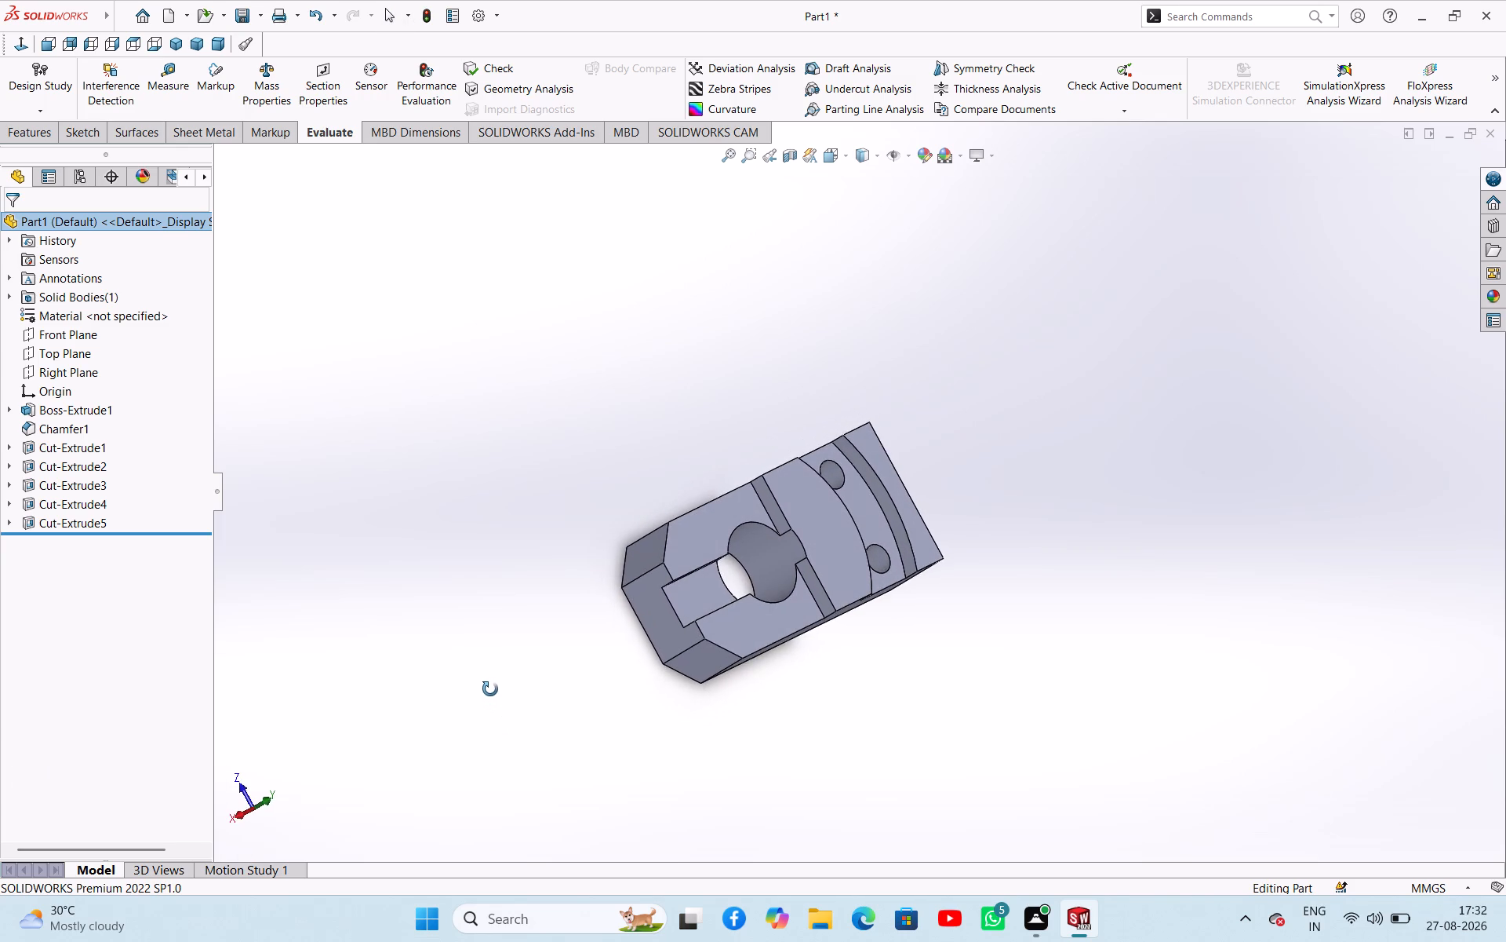
{"action": "middle_click_drag", "start_coordinate": [490, 689], "coordinate": [557, 603]}
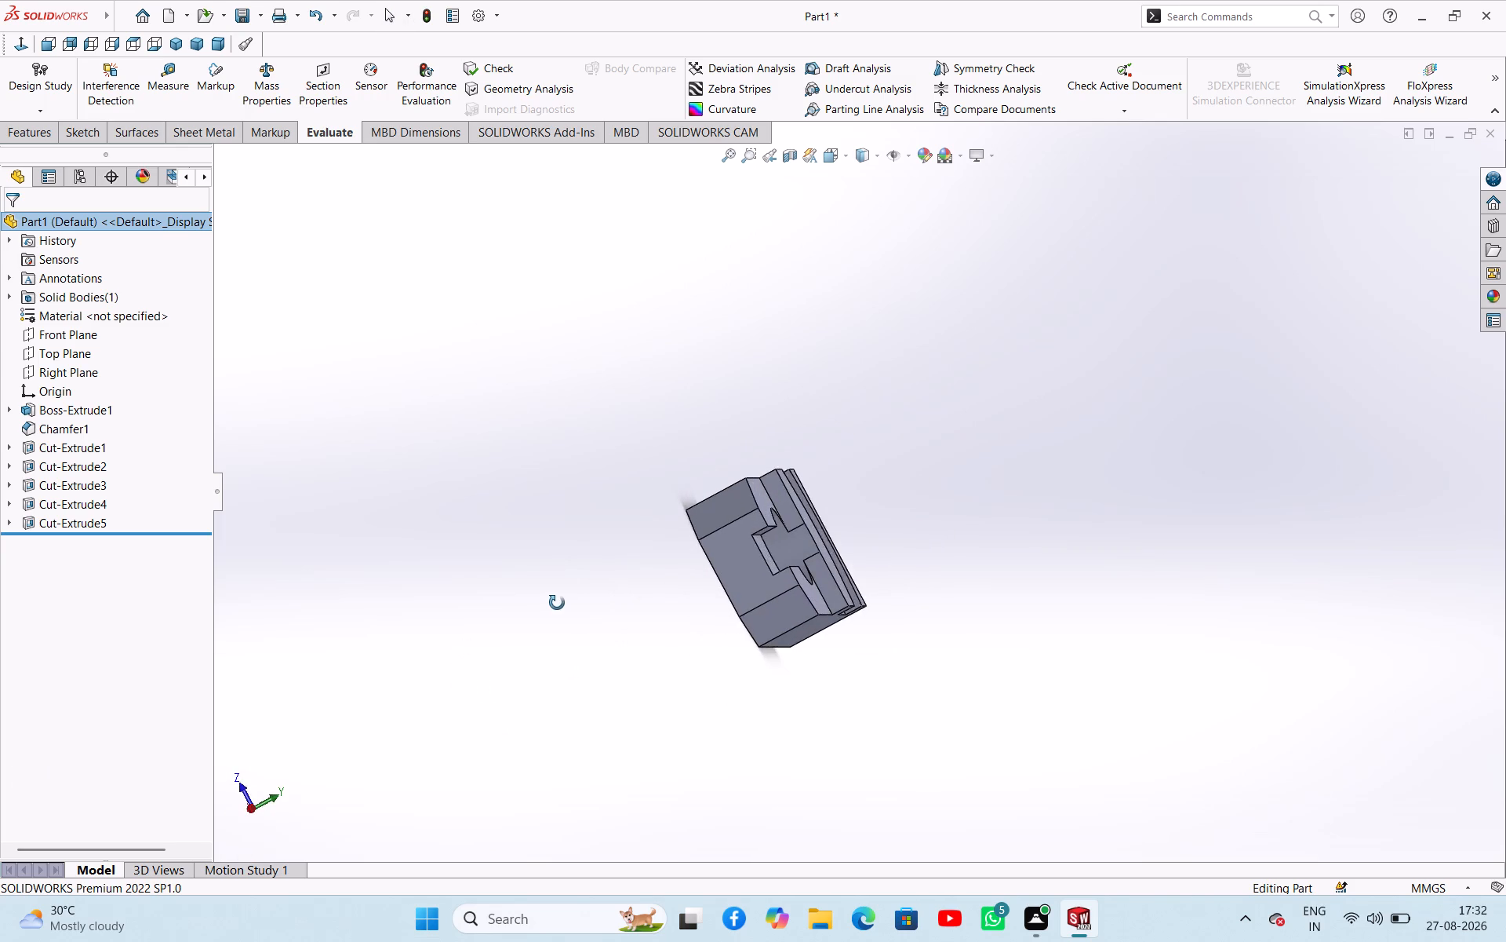
{"action": "middle_click_drag", "start_coordinate": [557, 603], "coordinate": [550, 603]}
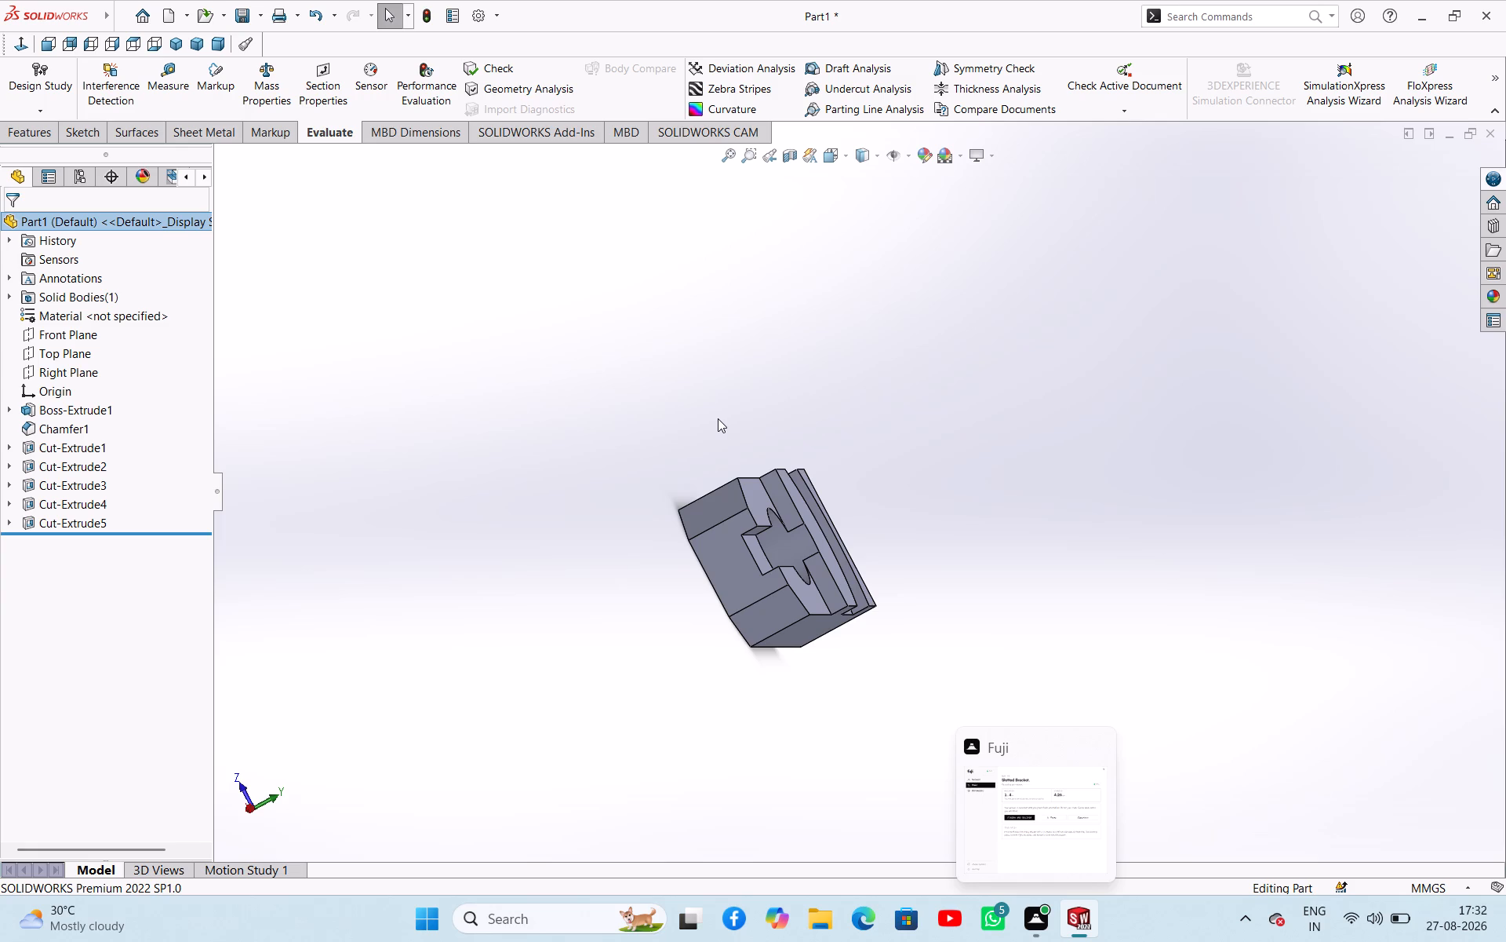
{"action": "middle_click_drag", "start_coordinate": [717, 418], "coordinate": [707, 419]}
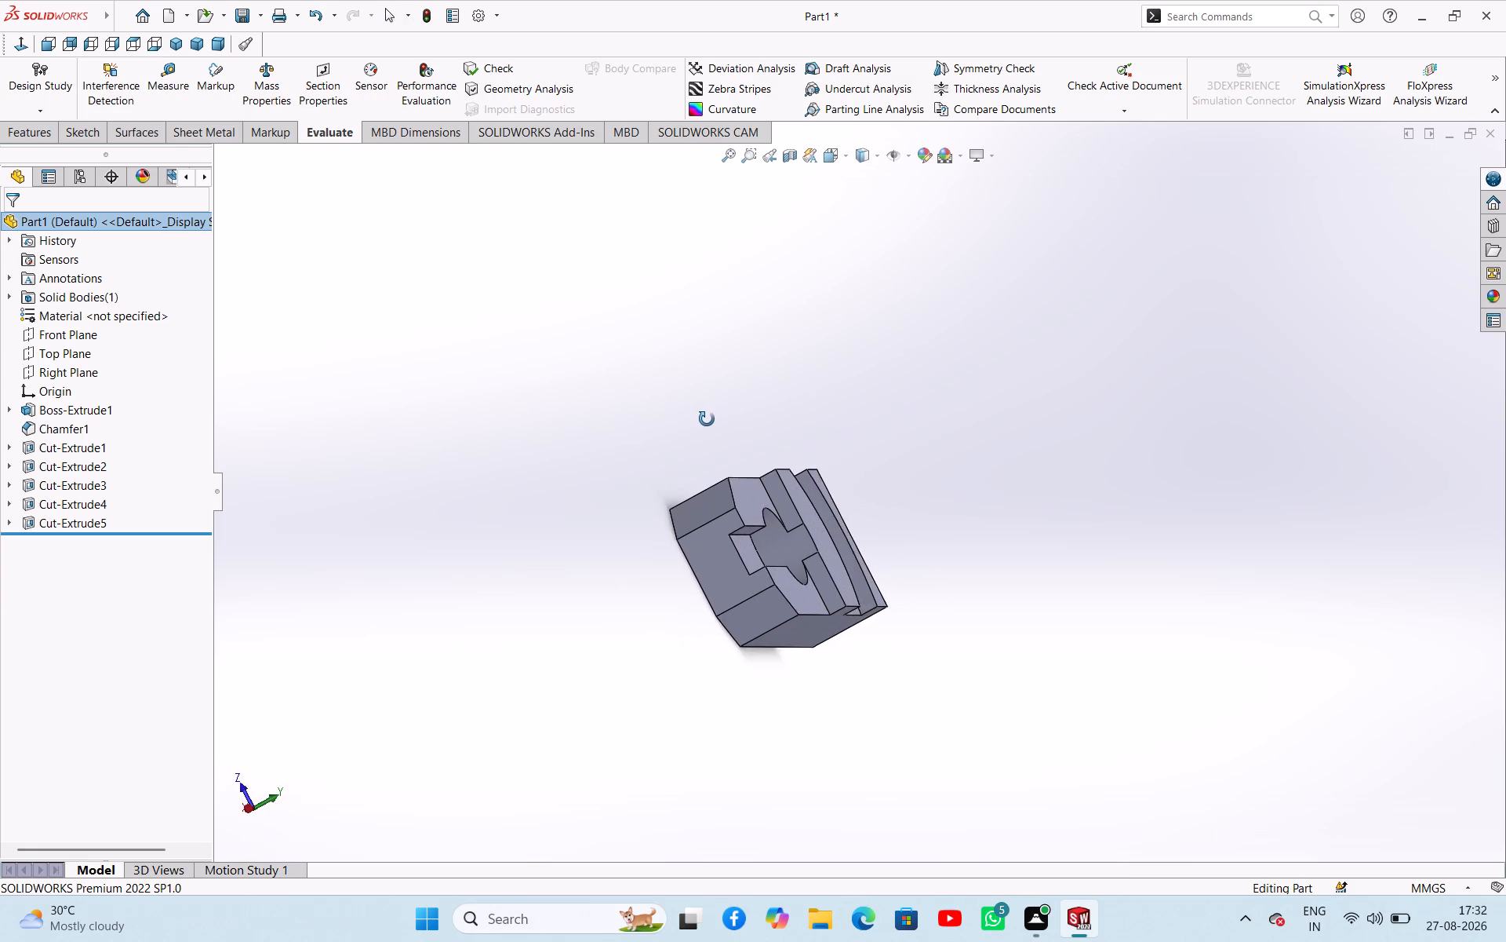
{"action": "middle_click_drag", "start_coordinate": [707, 419], "coordinate": [693, 421]}
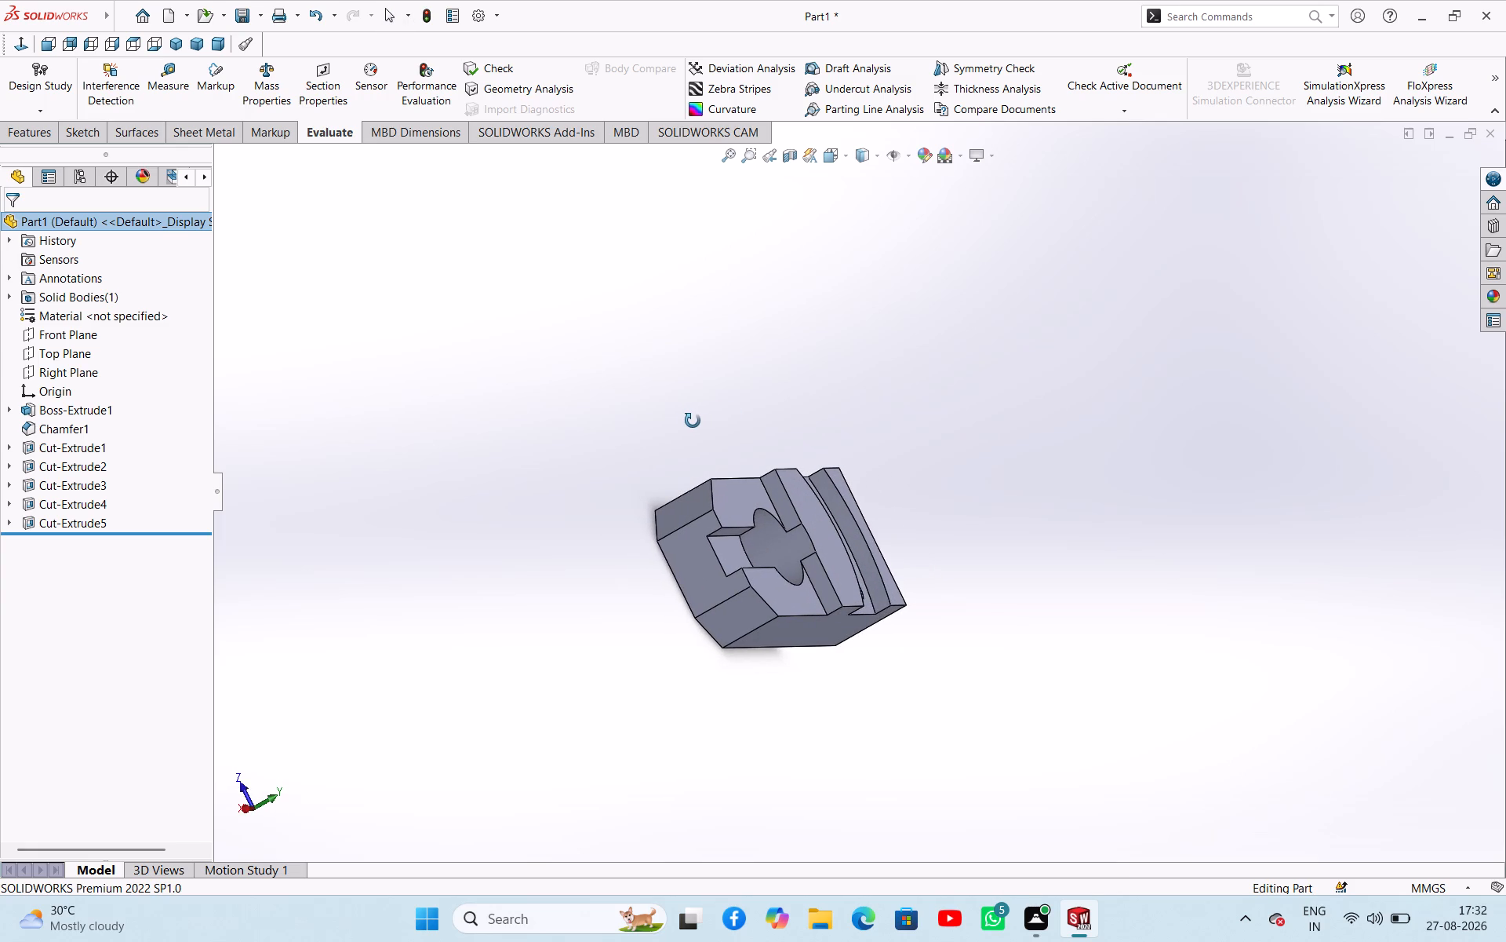
{"action": "middle_click_drag", "start_coordinate": [693, 421], "coordinate": [682, 425]}
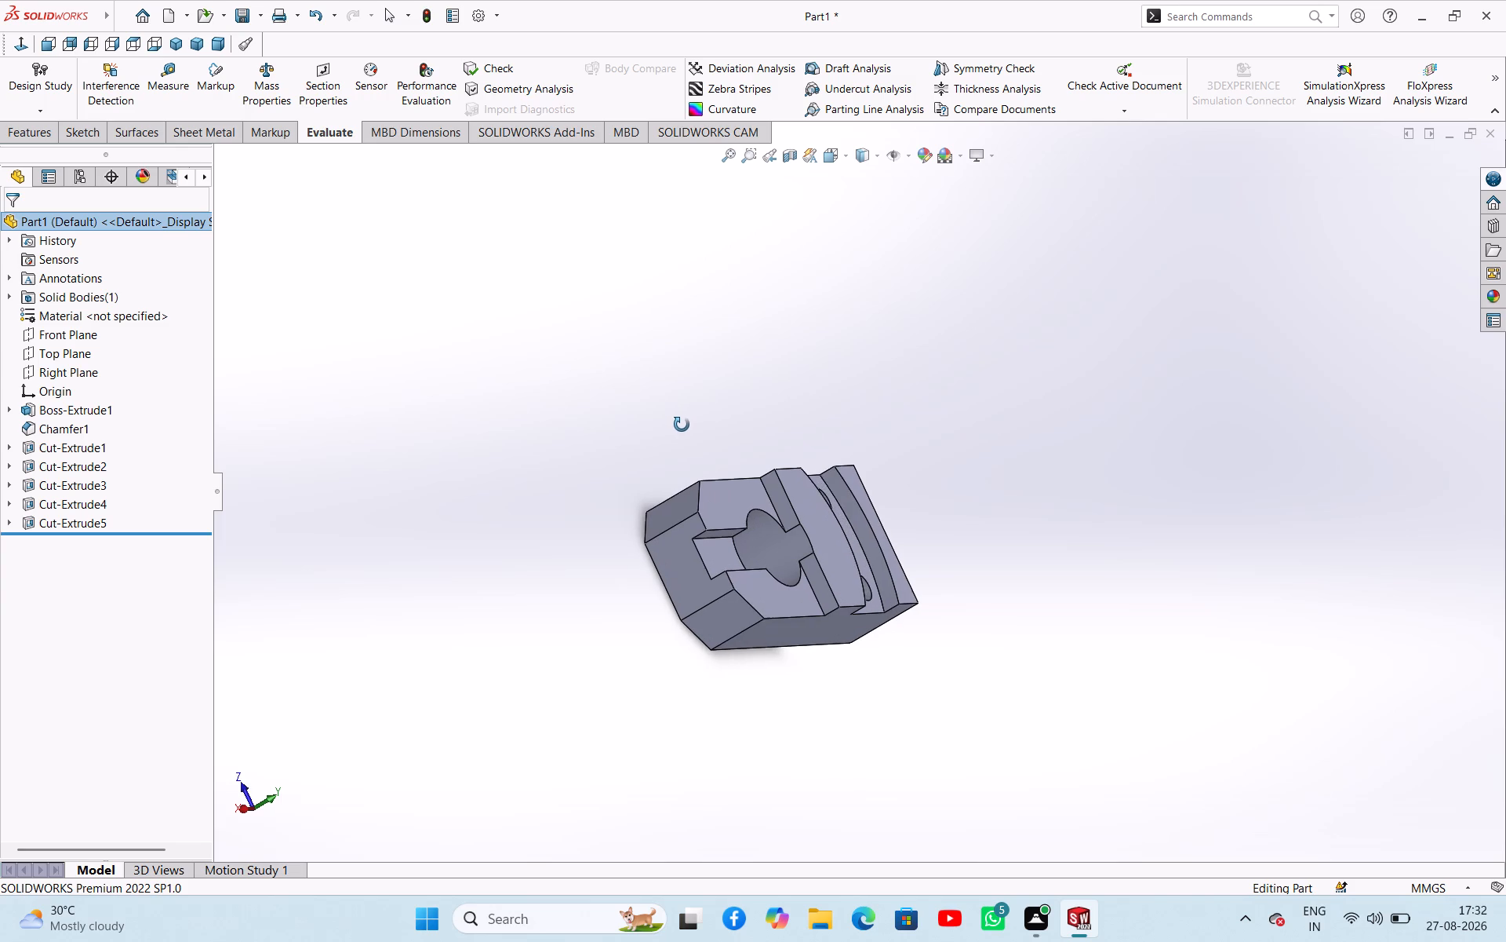
{"action": "middle_click_drag", "start_coordinate": [682, 425], "coordinate": [681, 425]}
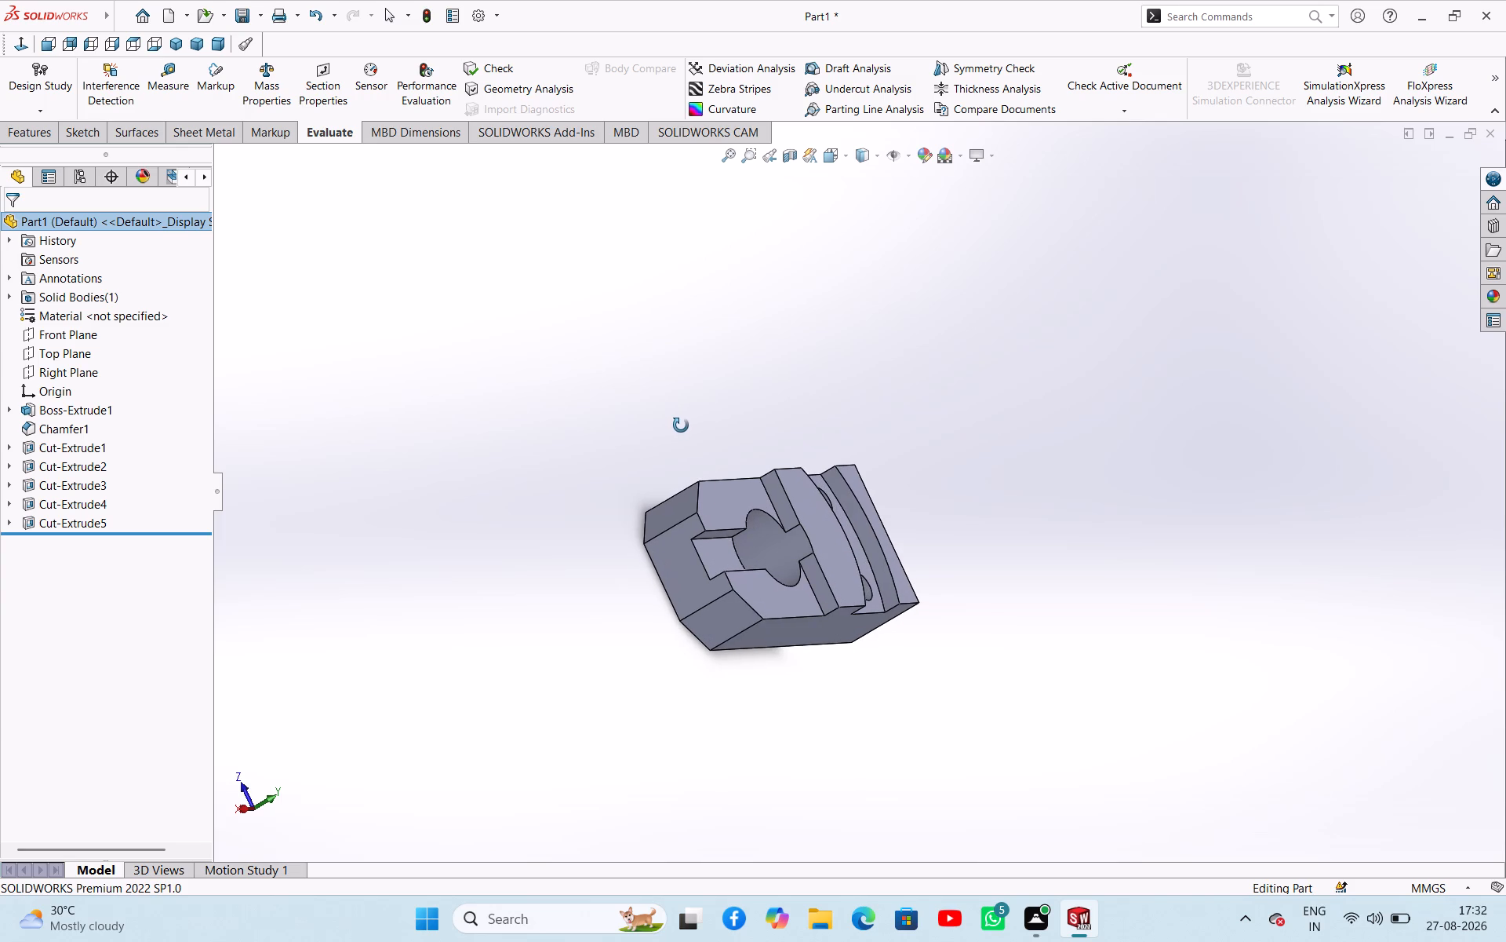
{"action": "middle_click_drag", "start_coordinate": [681, 425], "coordinate": [658, 429]}
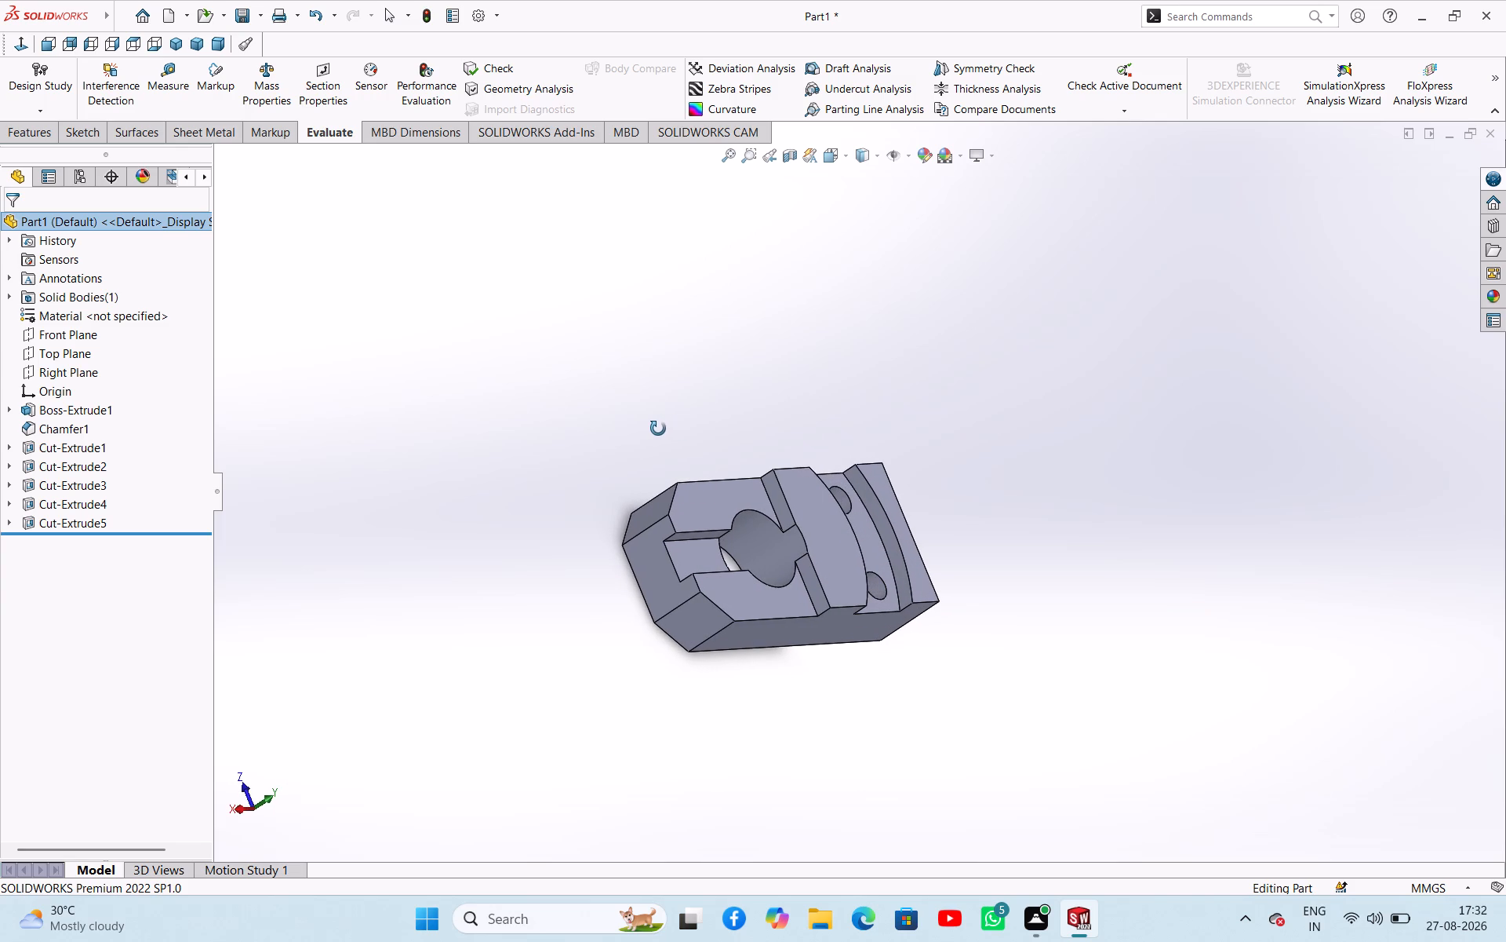
{"action": "middle_click_drag", "start_coordinate": [658, 429], "coordinate": [662, 428]}
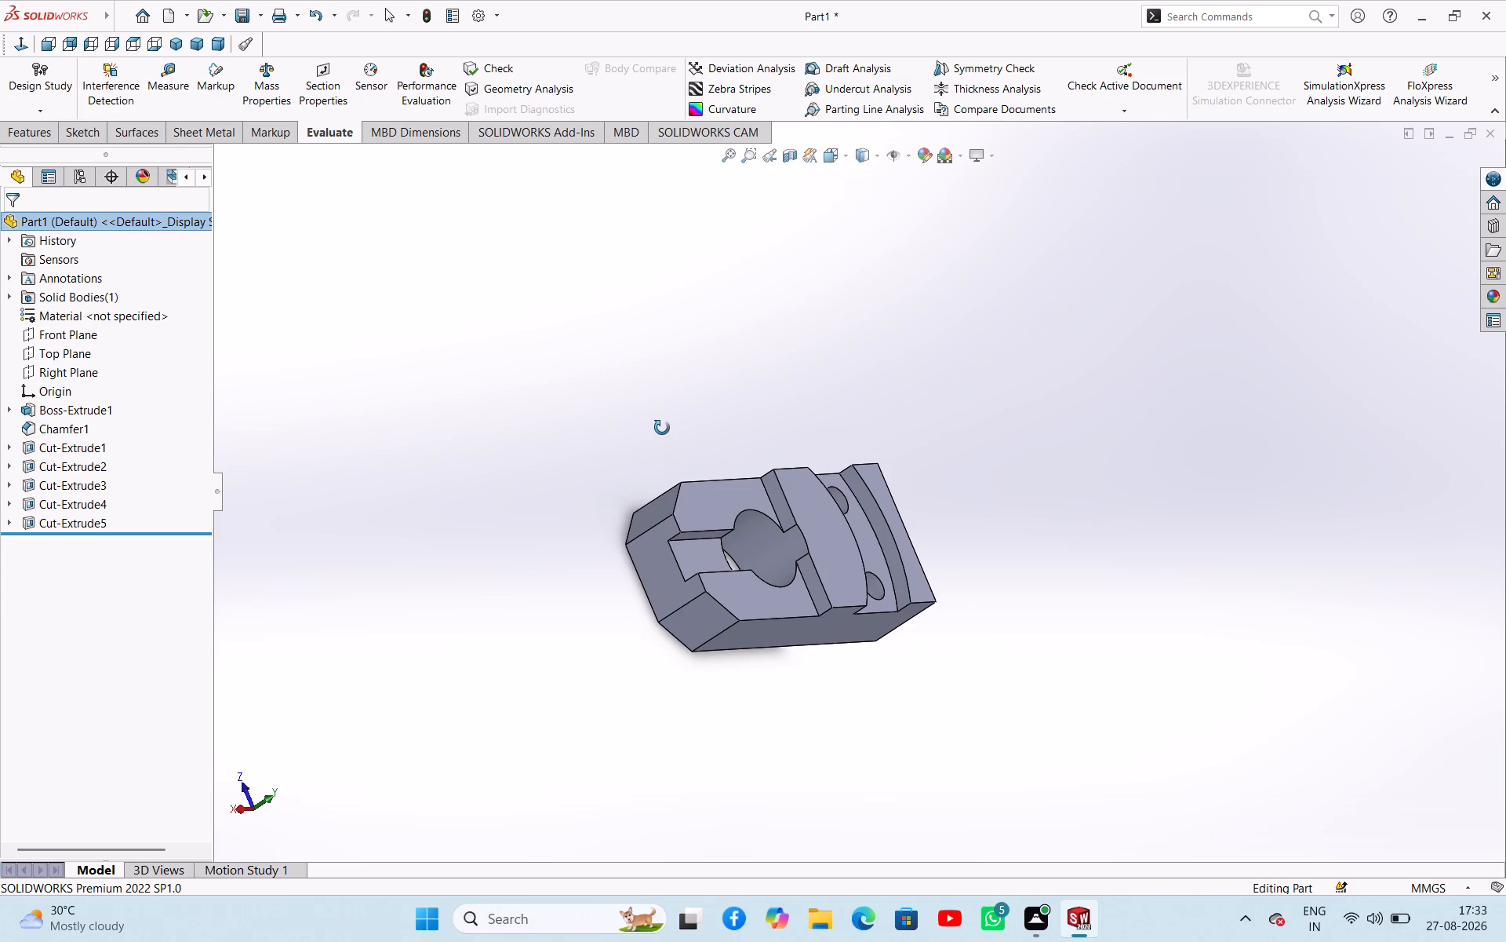
{"action": "middle_click_drag", "start_coordinate": [662, 428], "coordinate": [672, 435]}
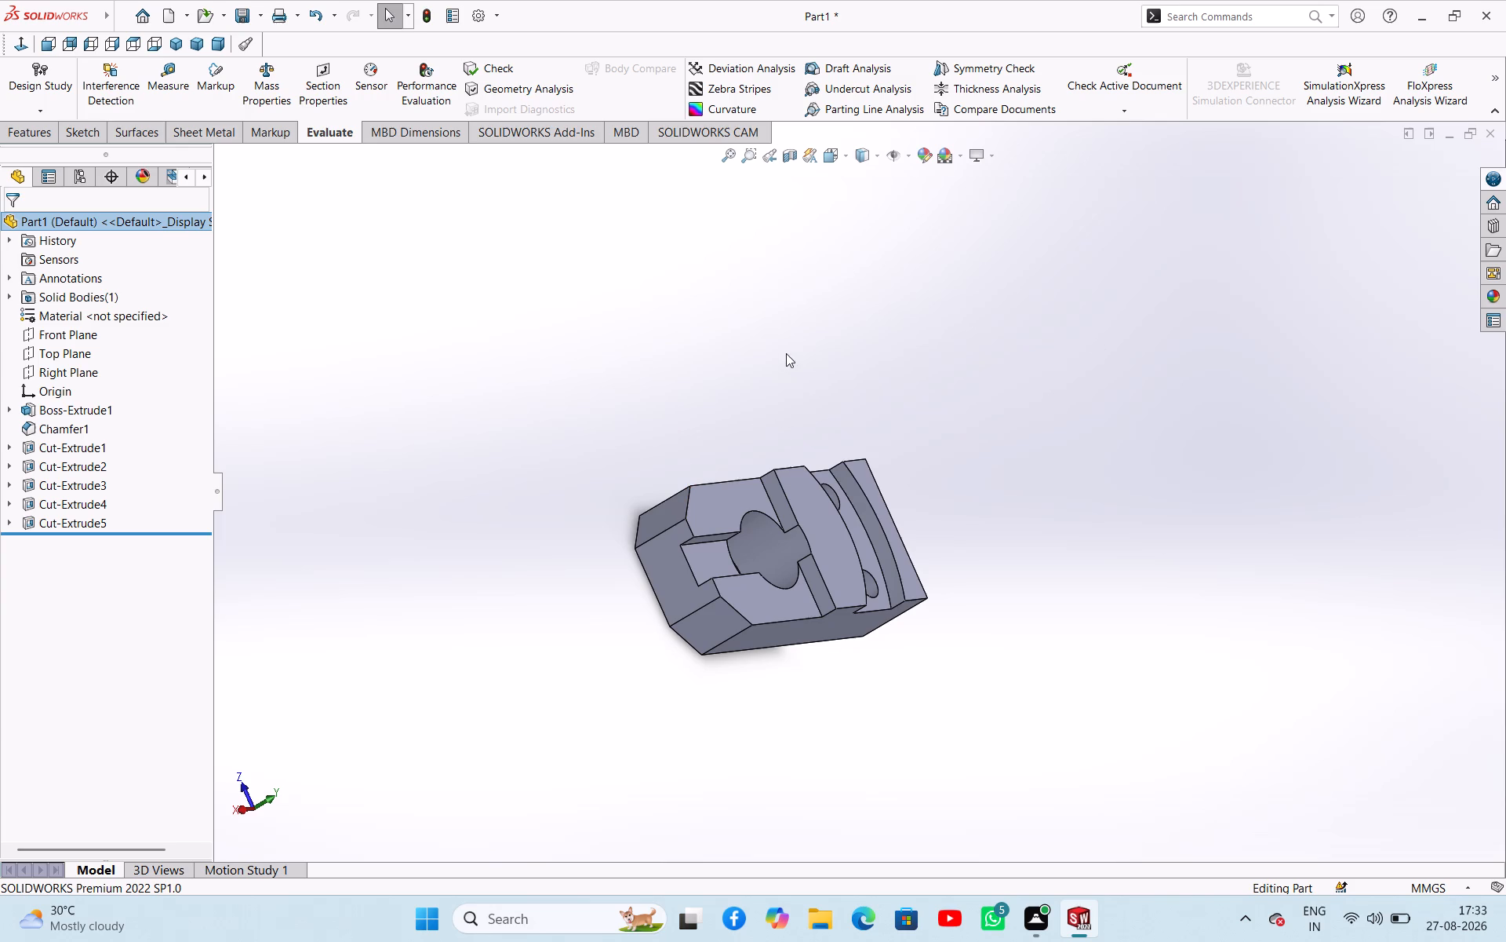
{"action": "middle_click_drag", "start_coordinate": [777, 309], "coordinate": [767, 257]}
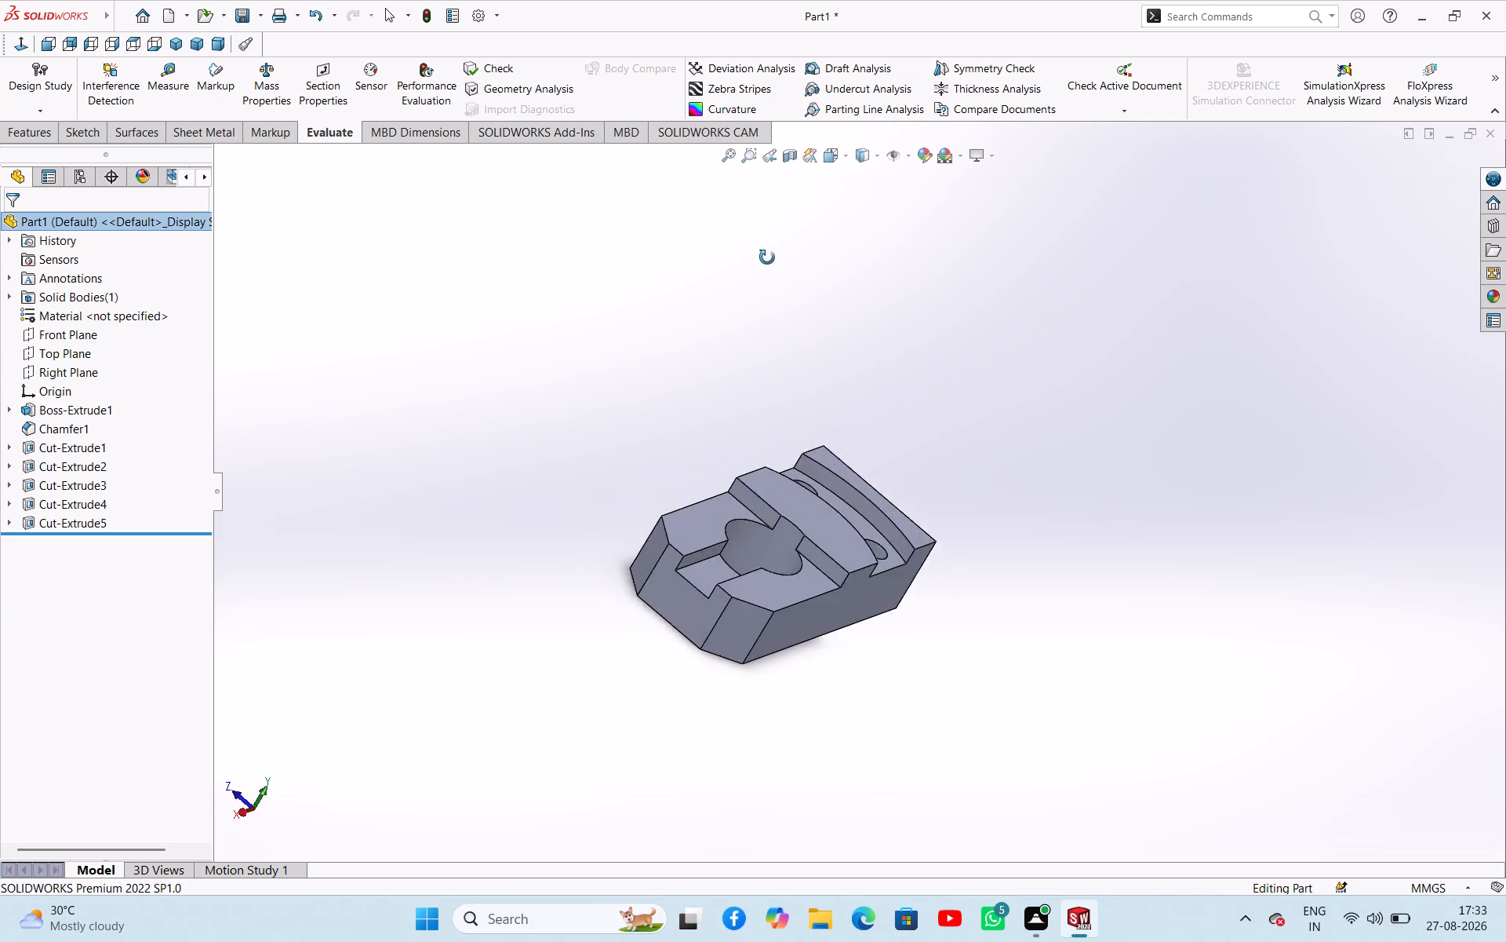
{"action": "middle_click_drag", "start_coordinate": [767, 257], "coordinate": [464, 433]}
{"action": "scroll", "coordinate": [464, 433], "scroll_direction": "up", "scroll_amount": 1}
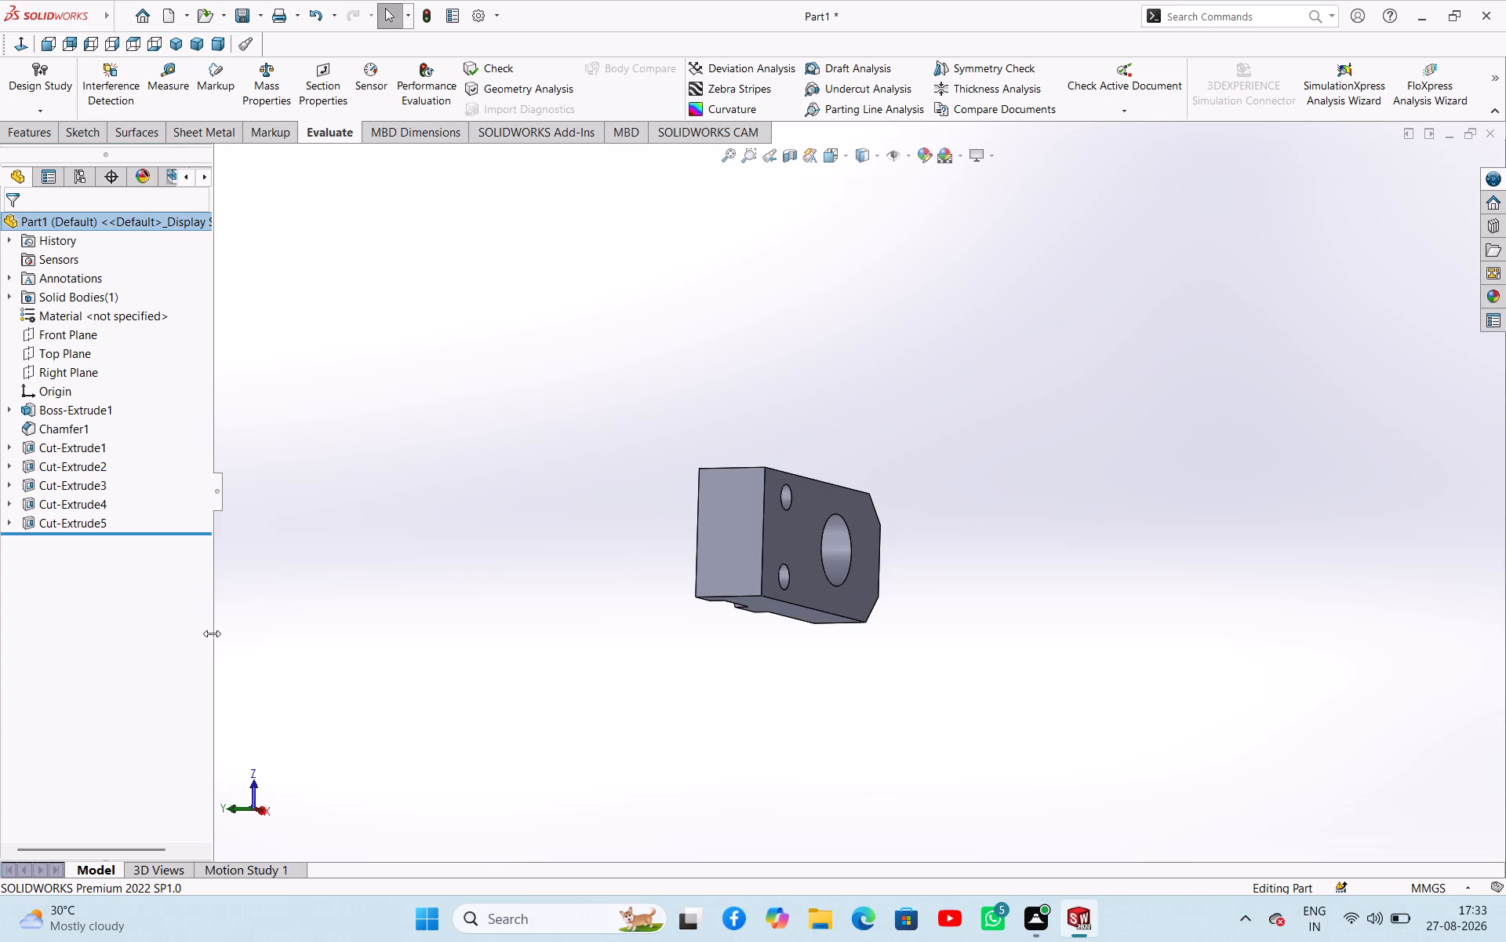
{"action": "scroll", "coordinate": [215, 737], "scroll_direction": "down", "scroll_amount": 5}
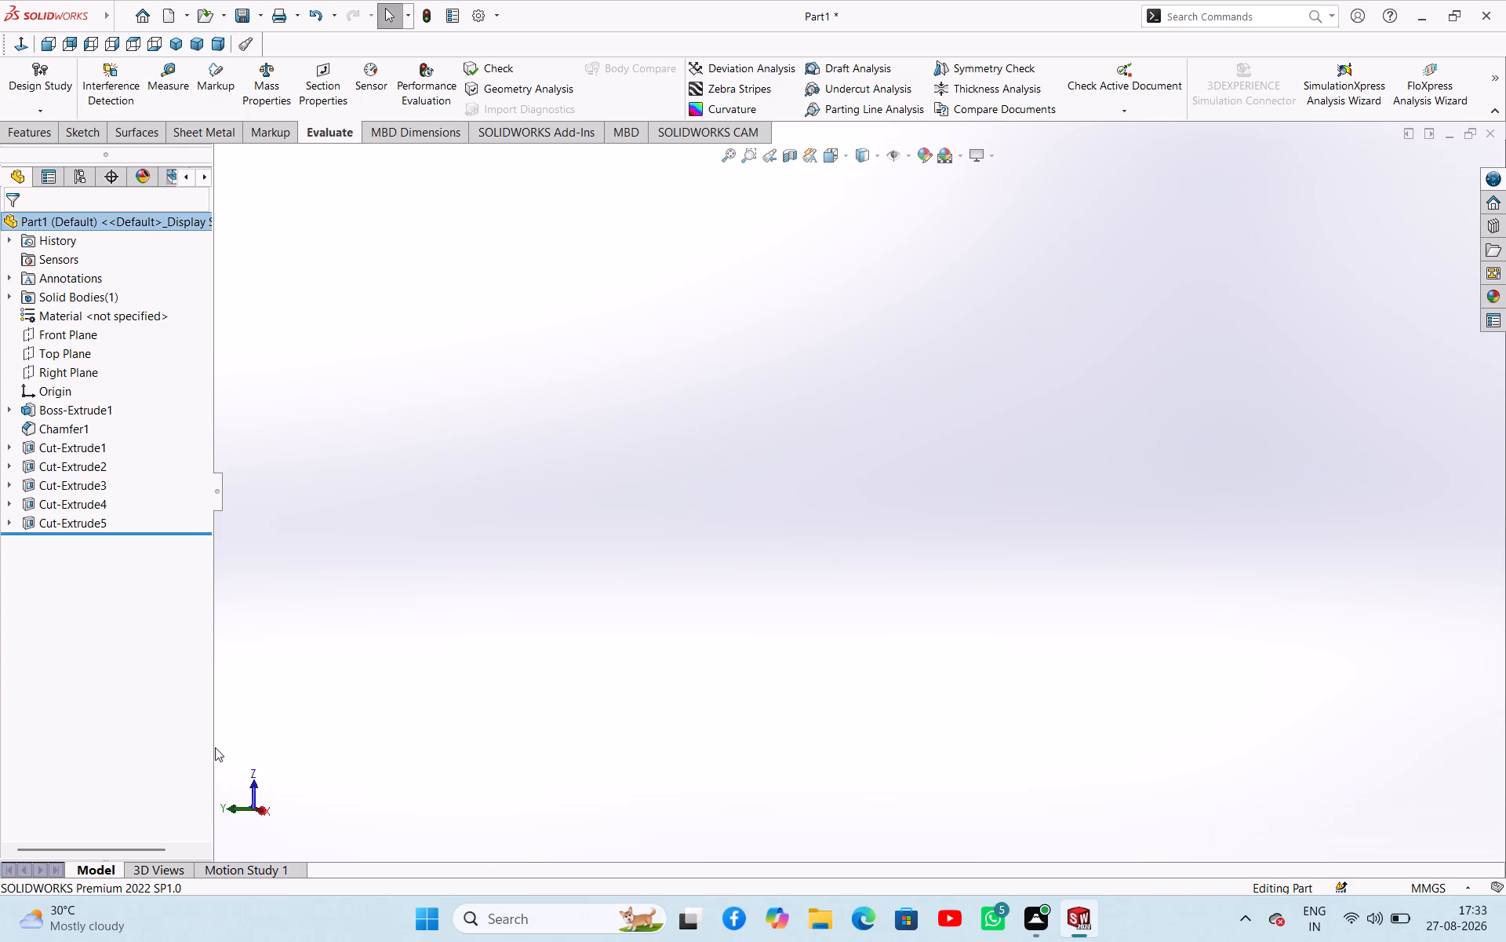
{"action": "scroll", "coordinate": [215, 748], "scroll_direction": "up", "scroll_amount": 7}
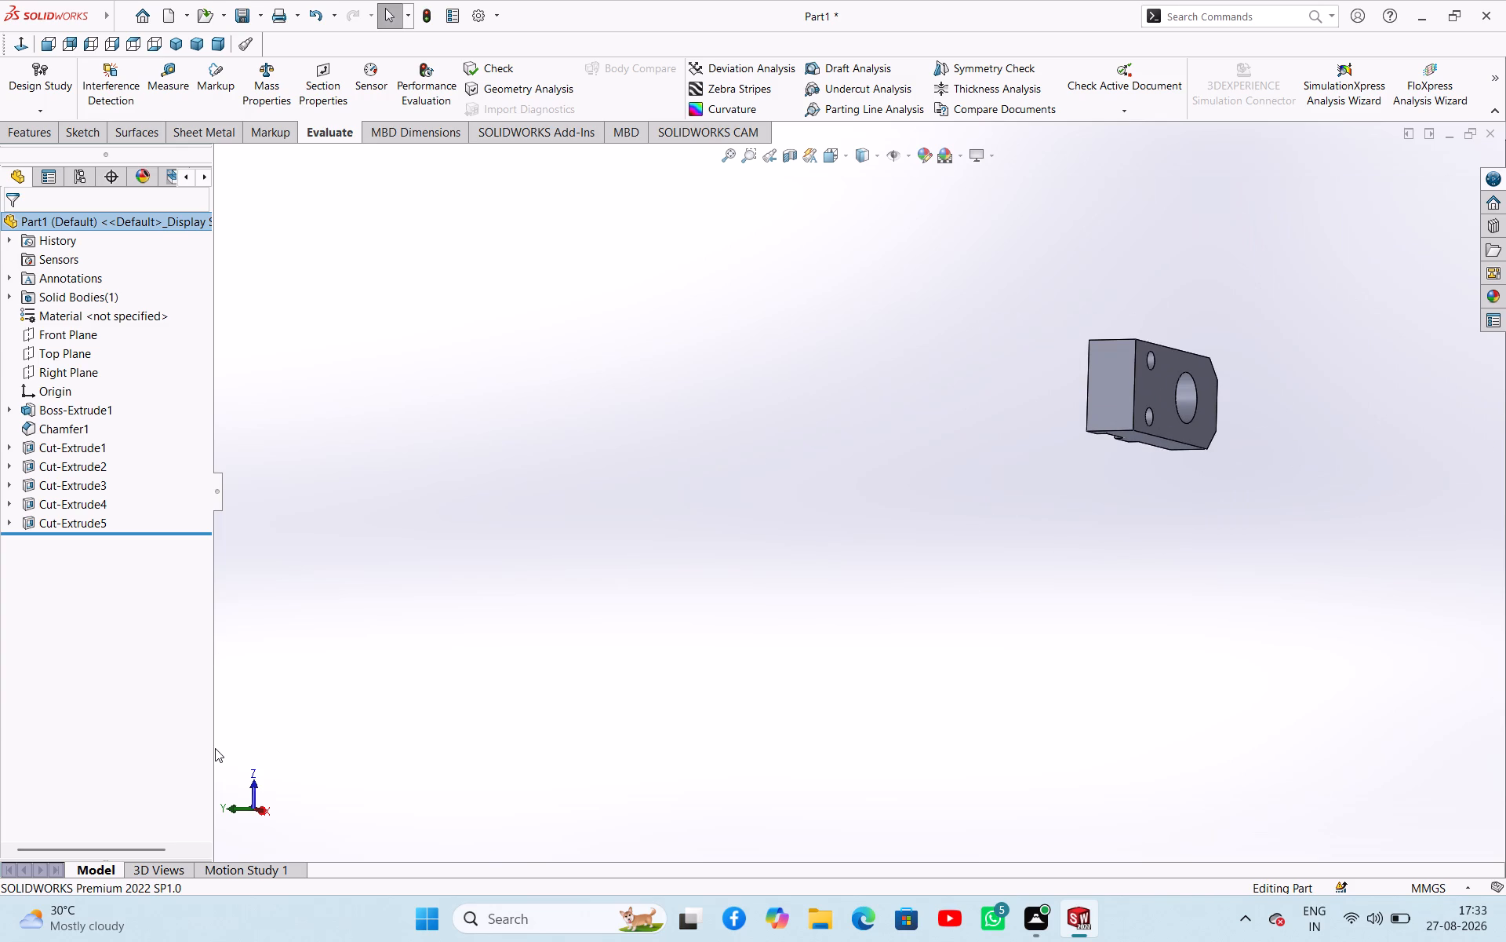
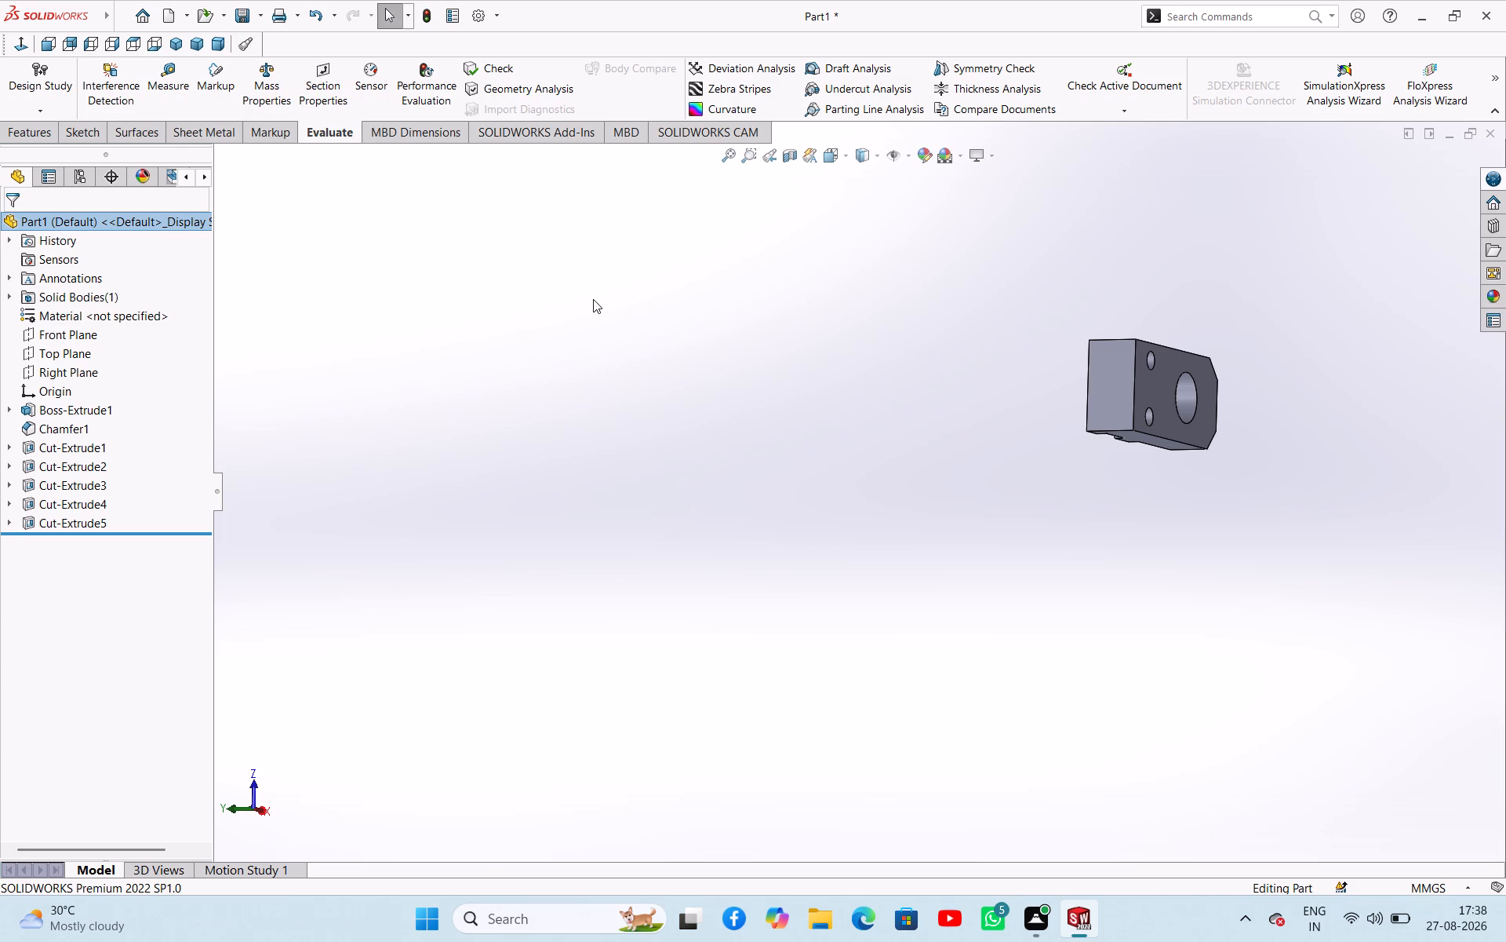
Examine the block from its end face round to above, selecting the curved groove's floor between the two small holes.
{"action": "scroll", "coordinate": [697, 312], "scroll_direction": "up", "scroll_amount": 5}
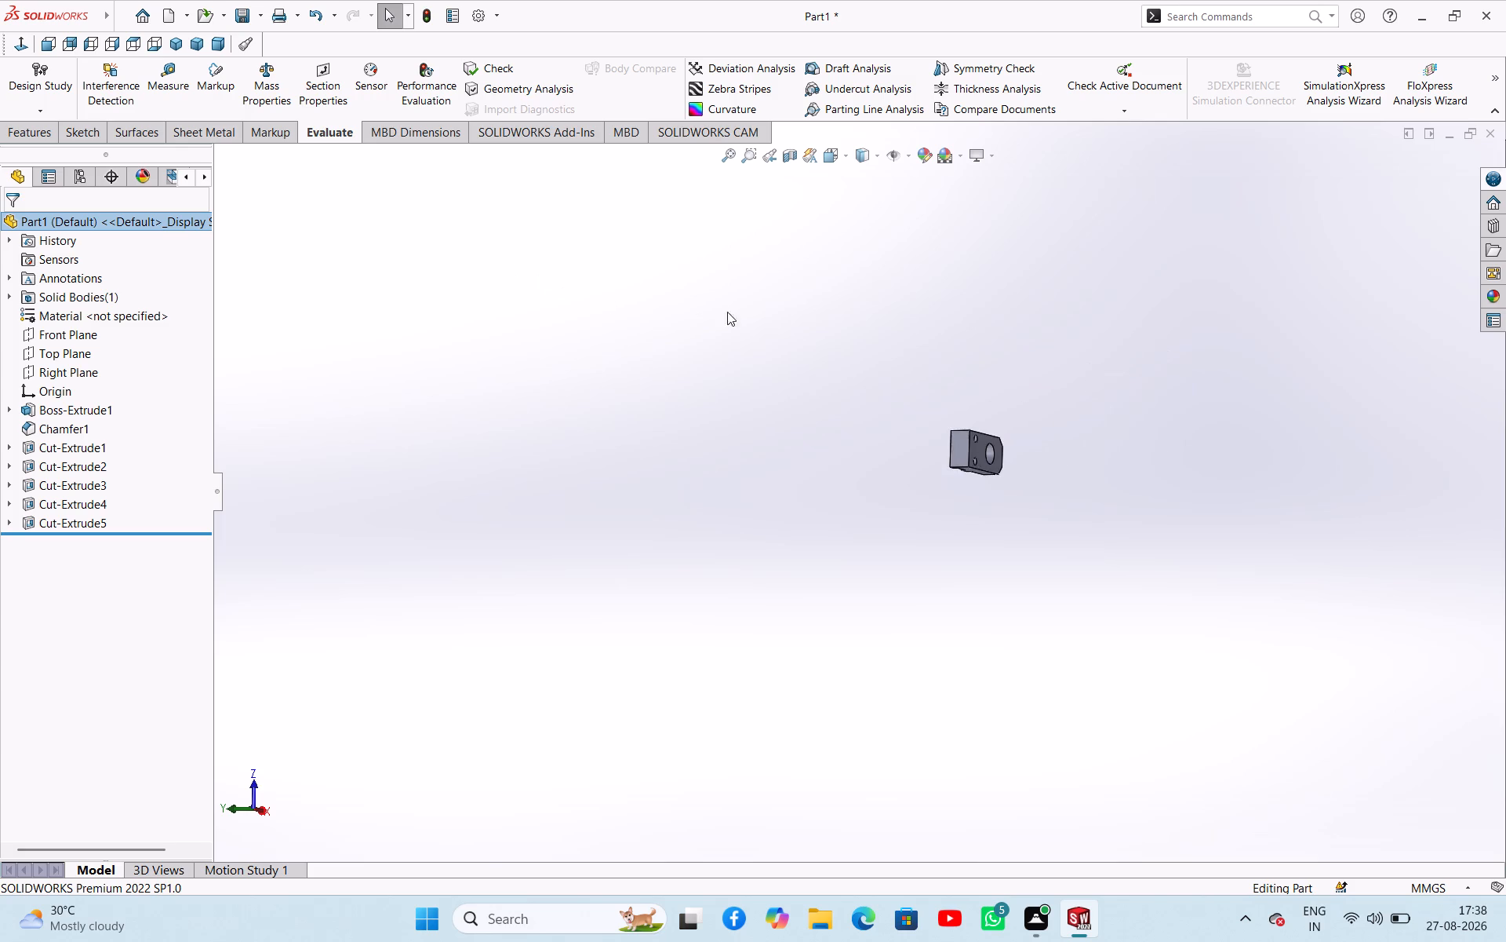
{"action": "scroll", "coordinate": [1089, 396], "scroll_direction": "down", "scroll_amount": 6}
{"action": "middle_click_drag", "start_coordinate": [634, 555], "coordinate": [673, 532]}
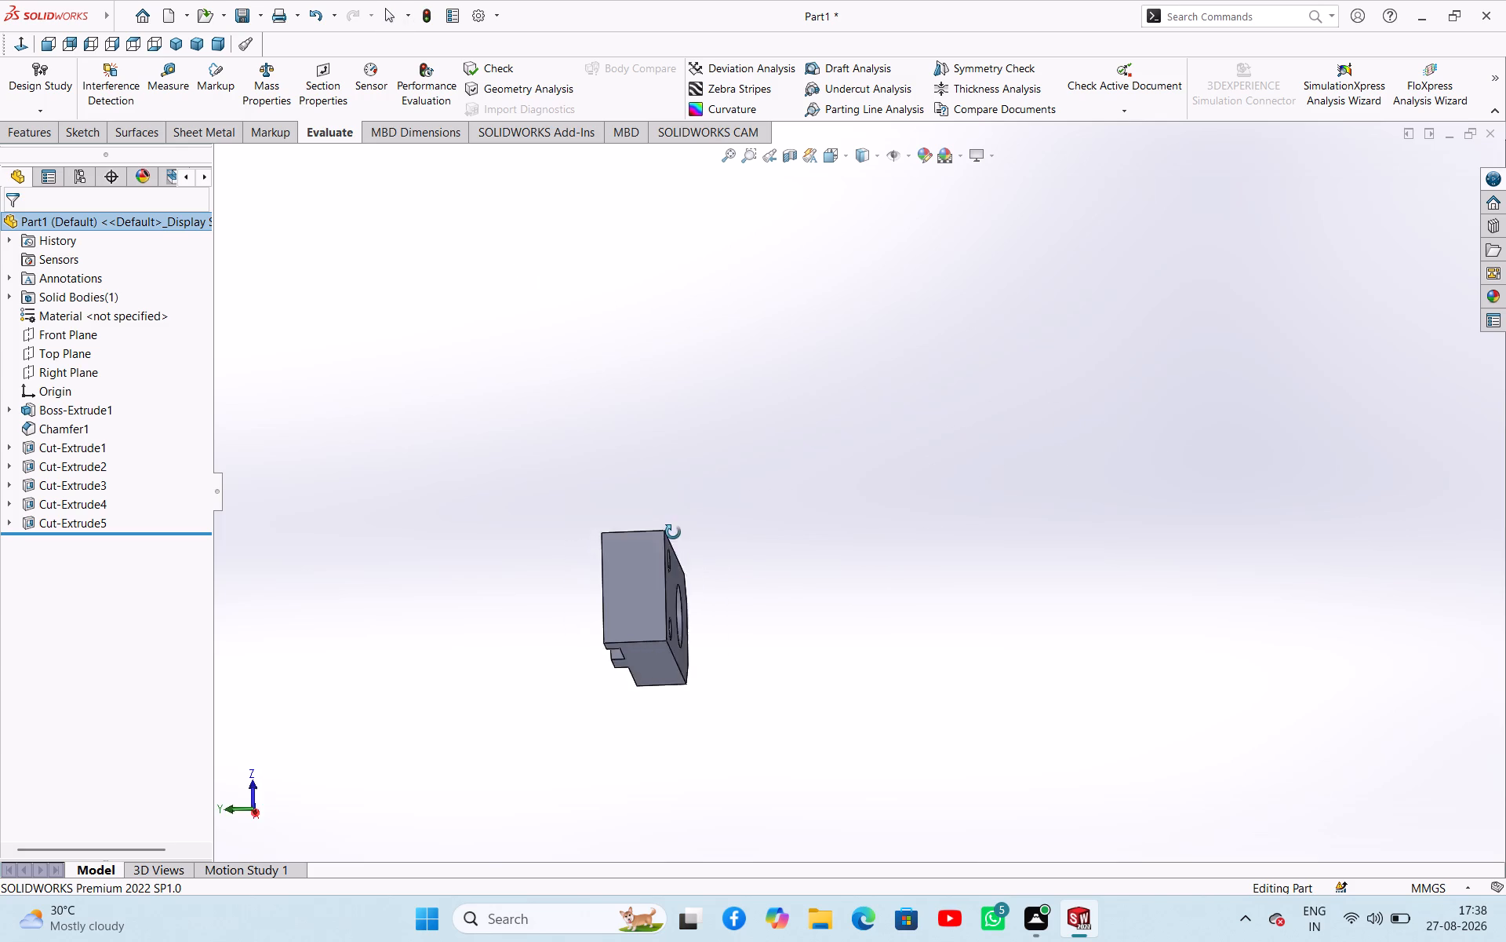
{"action": "middle_click_drag", "start_coordinate": [673, 532], "coordinate": [873, 396]}
{"action": "scroll", "coordinate": [677, 630], "scroll_direction": "down", "scroll_amount": 3}
{"action": "scroll", "coordinate": [675, 630], "scroll_direction": "up", "scroll_amount": 6}
{"action": "scroll", "coordinate": [675, 630], "scroll_direction": "down", "scroll_amount": 4}
{"action": "scroll", "coordinate": [1043, 294], "scroll_direction": "down", "scroll_amount": 2}
{"action": "scroll", "coordinate": [1045, 292], "scroll_direction": "up", "scroll_amount": 2}
{"action": "scroll", "coordinate": [1004, 345], "scroll_direction": "down", "scroll_amount": 2}
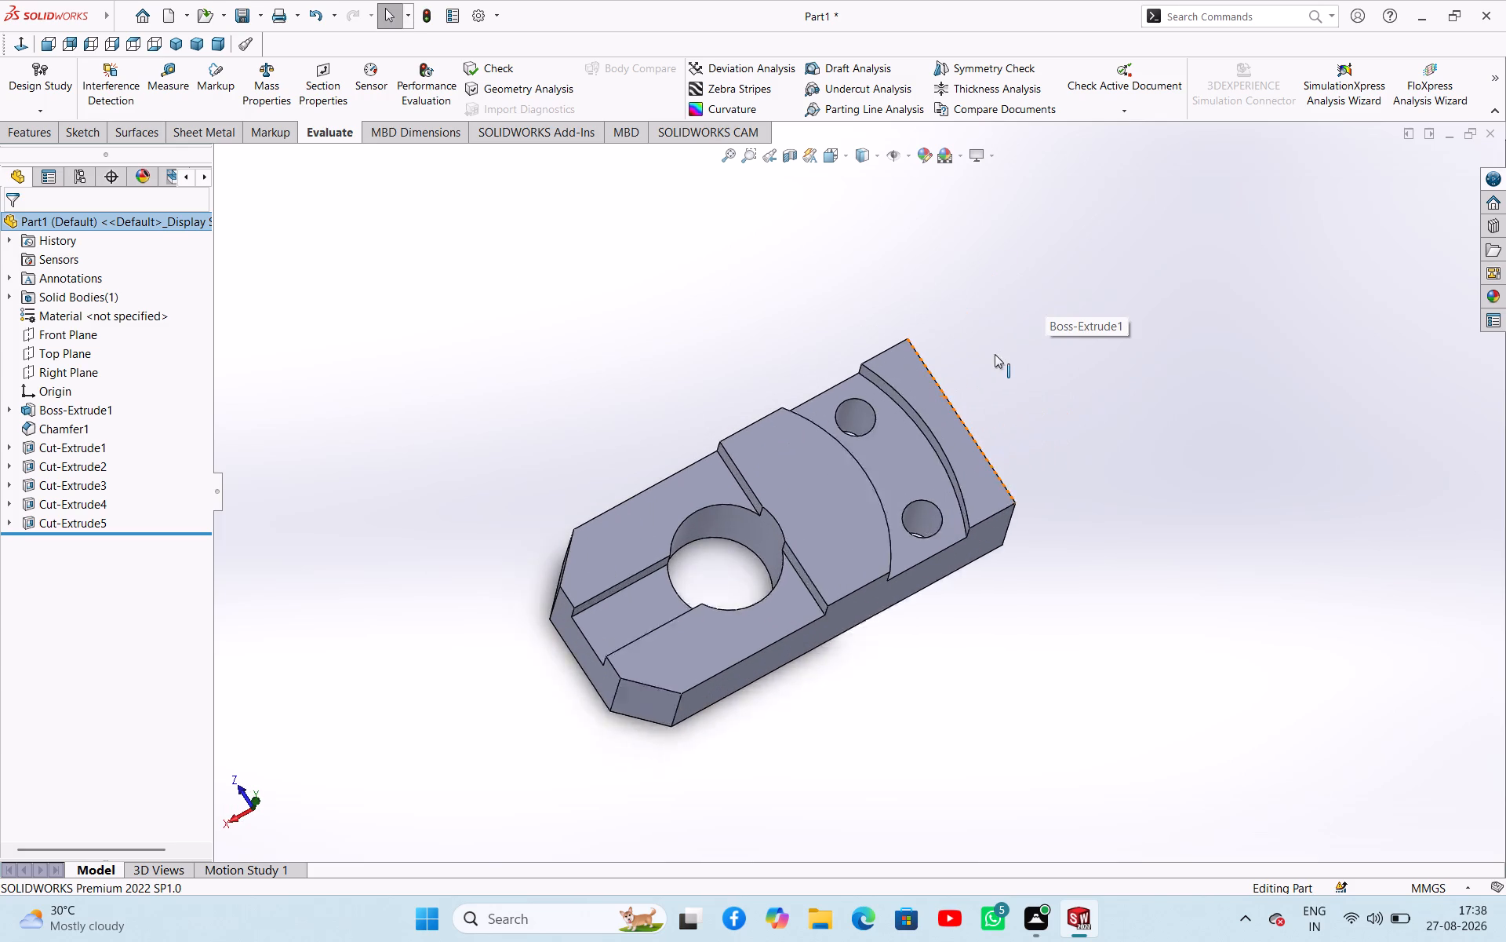
{"action": "scroll", "coordinate": [995, 354], "scroll_direction": "down", "scroll_amount": 1}
{"action": "scroll", "coordinate": [888, 445], "scroll_direction": "down", "scroll_amount": 1}
{"action": "left_click", "coordinate": [881, 452]}
{"action": "middle_click_drag", "start_coordinate": [961, 500], "coordinate": [982, 390]}
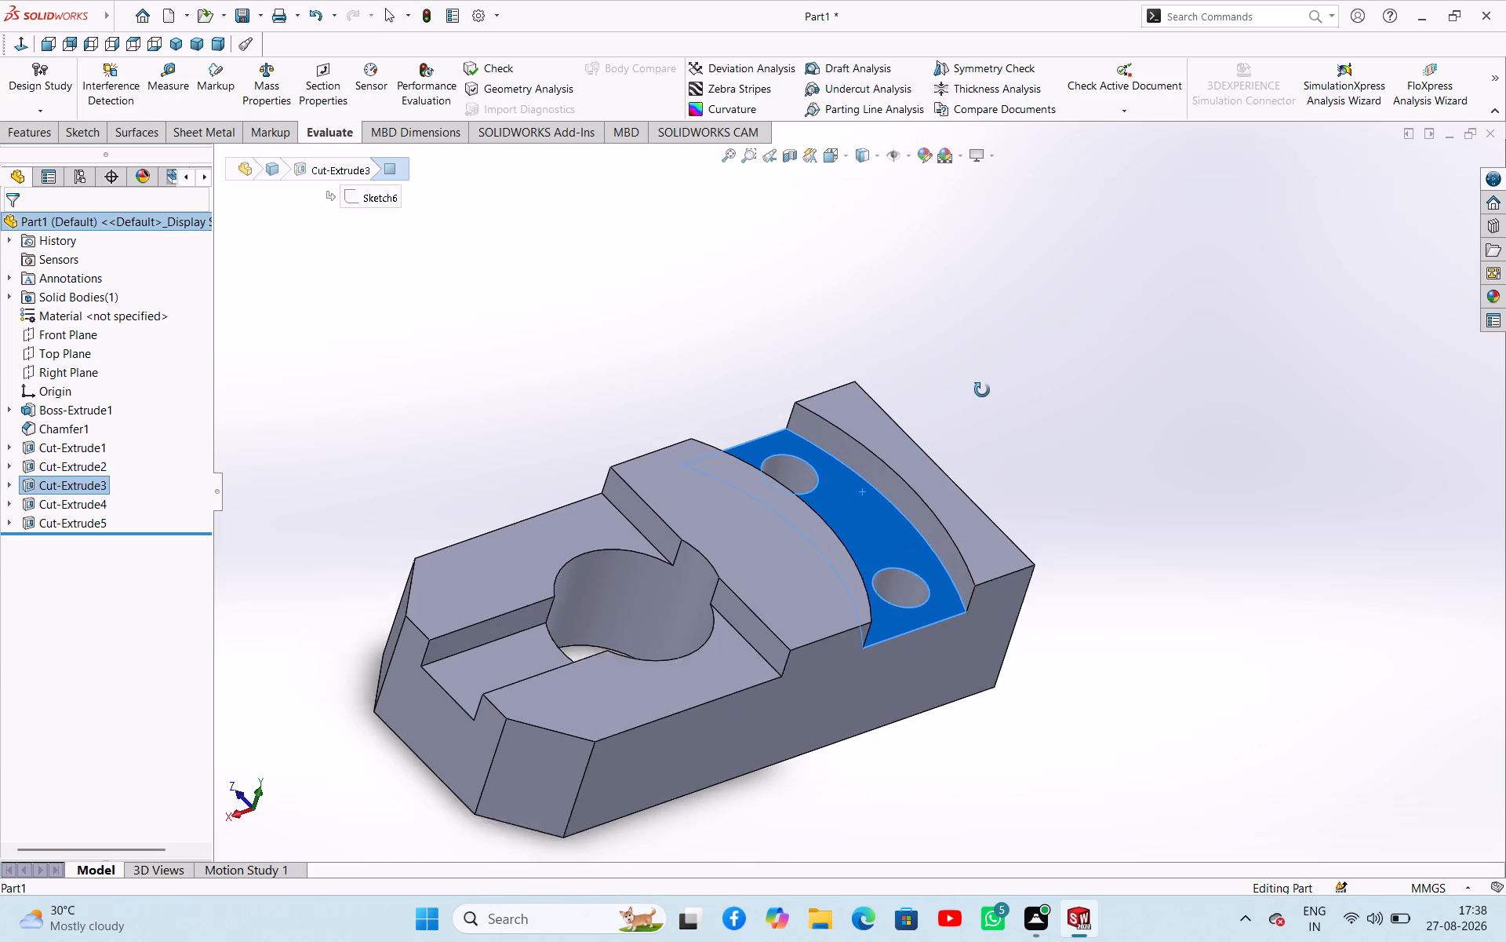
{"action": "middle_click_drag", "start_coordinate": [982, 390], "coordinate": [988, 378]}
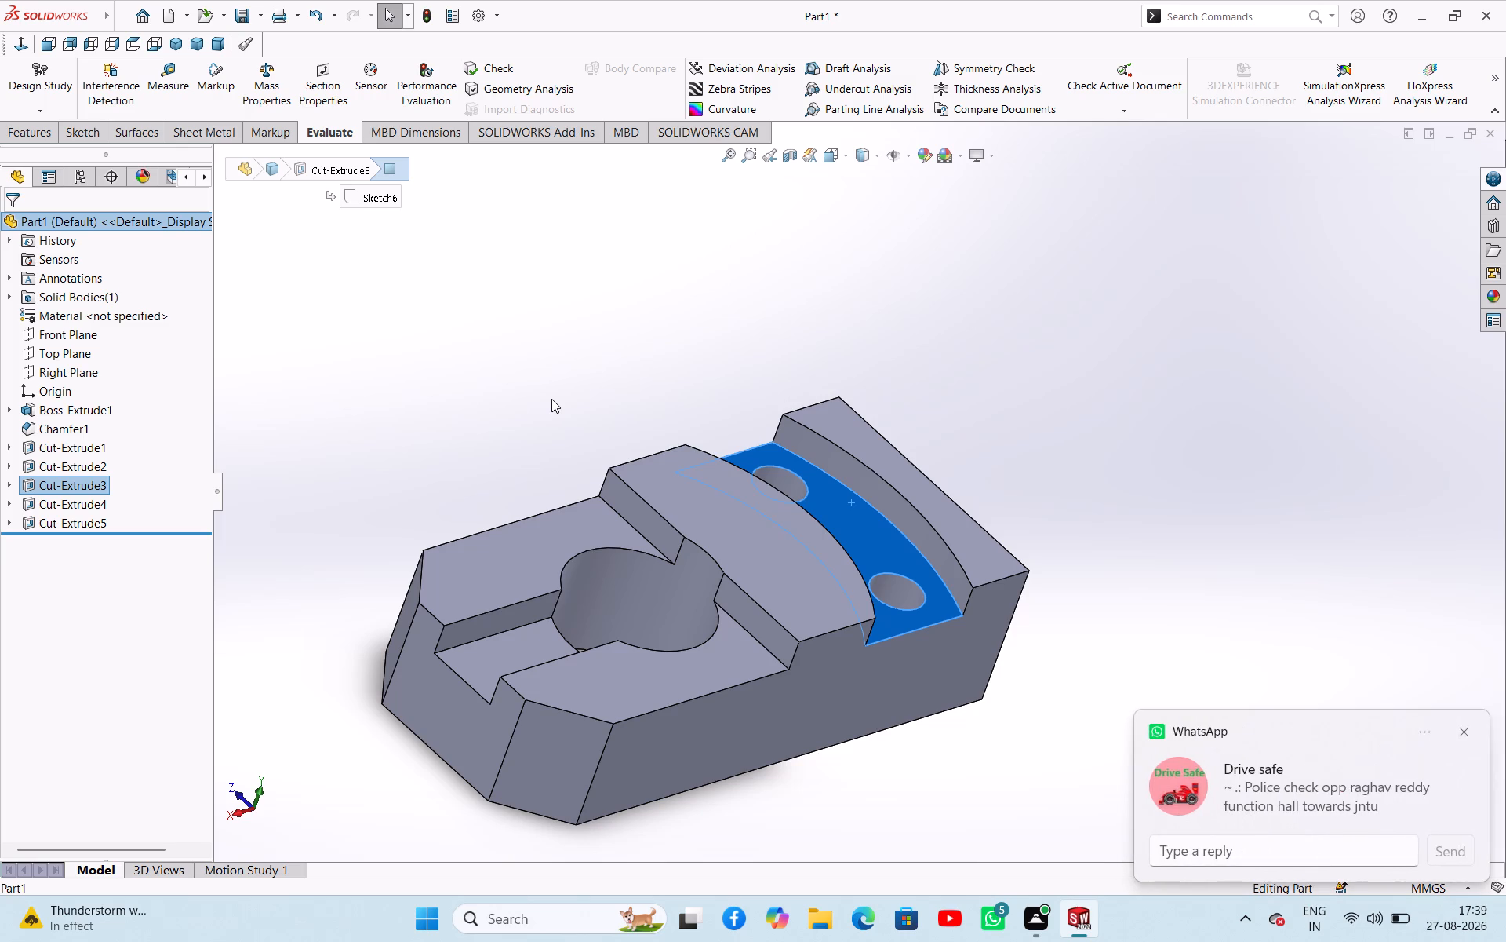
{"action": "scroll", "coordinate": [551, 399], "scroll_direction": "up", "scroll_amount": 4}
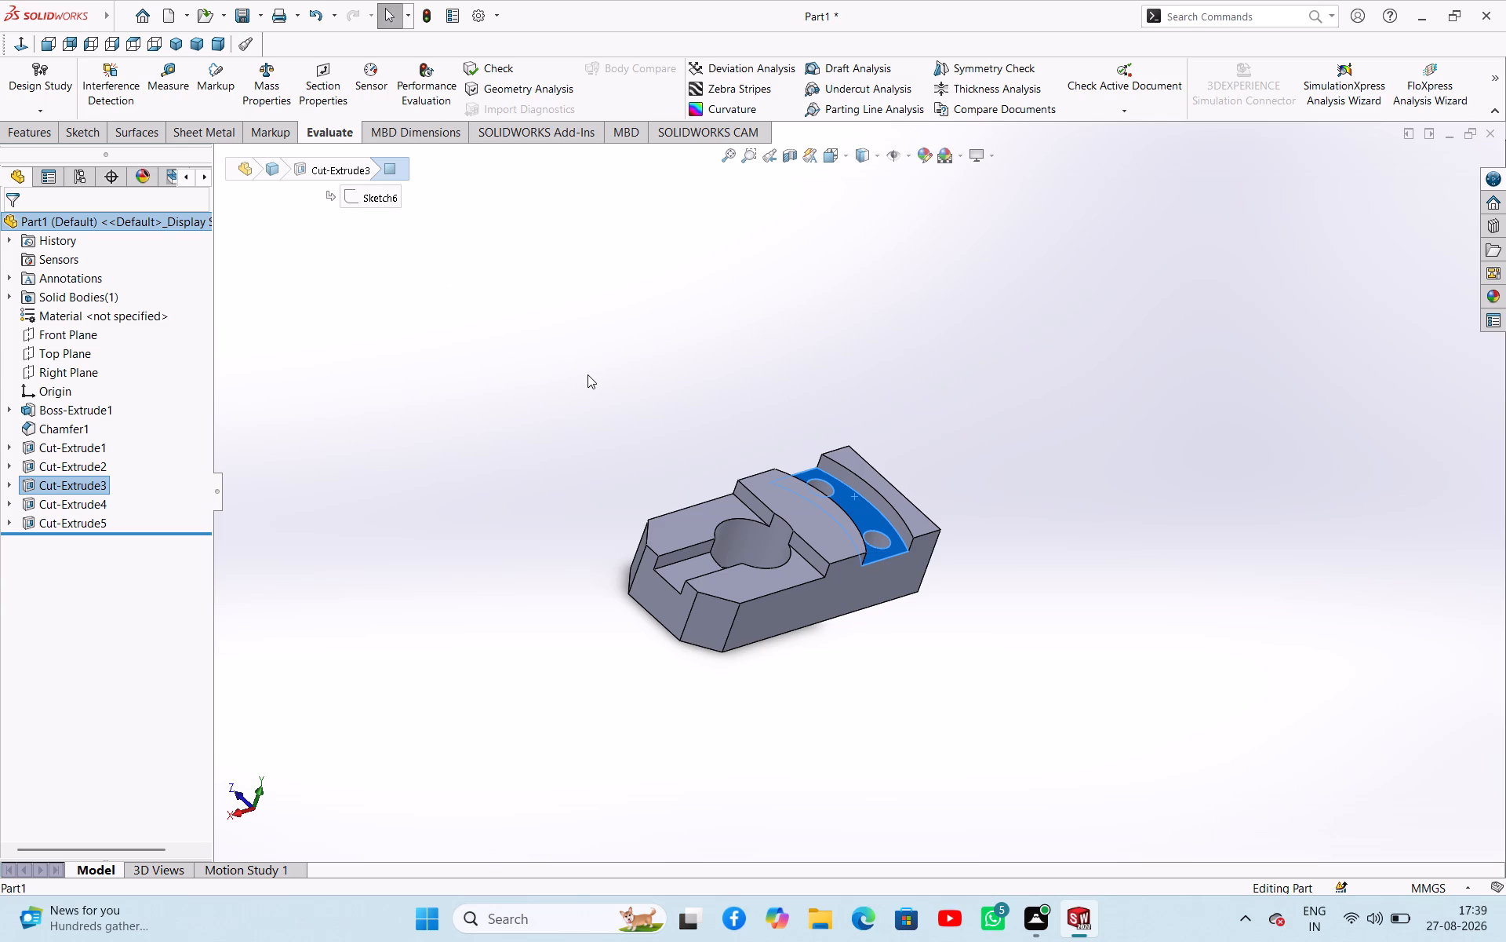
{"action": "scroll", "coordinate": [587, 374], "scroll_direction": "up", "scroll_amount": 1}
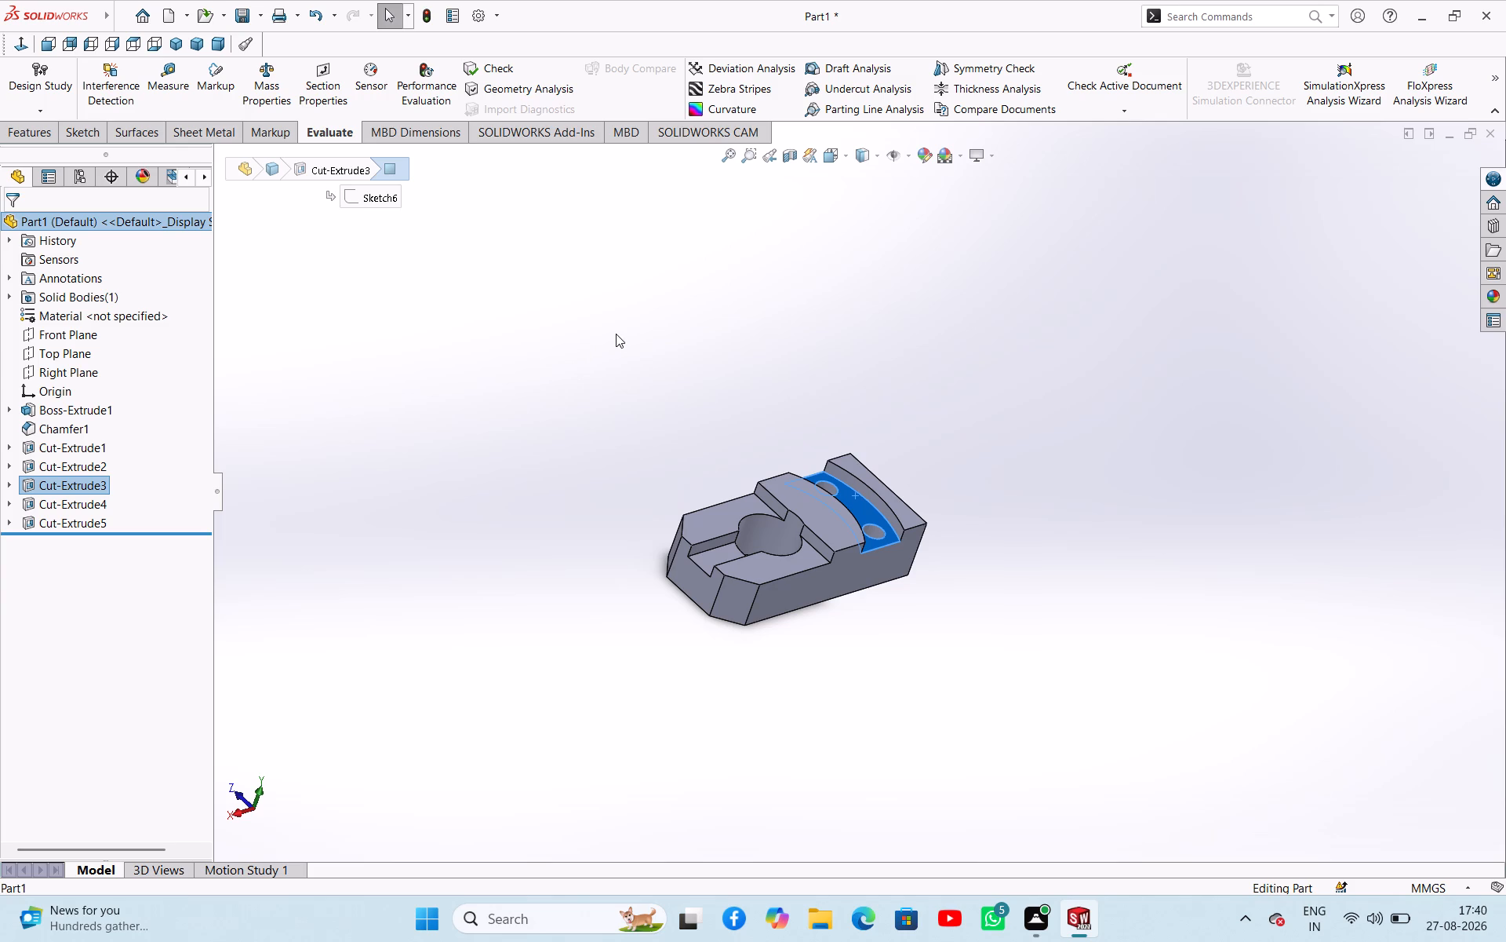
{"action": "left_click", "coordinate": [580, 312]}
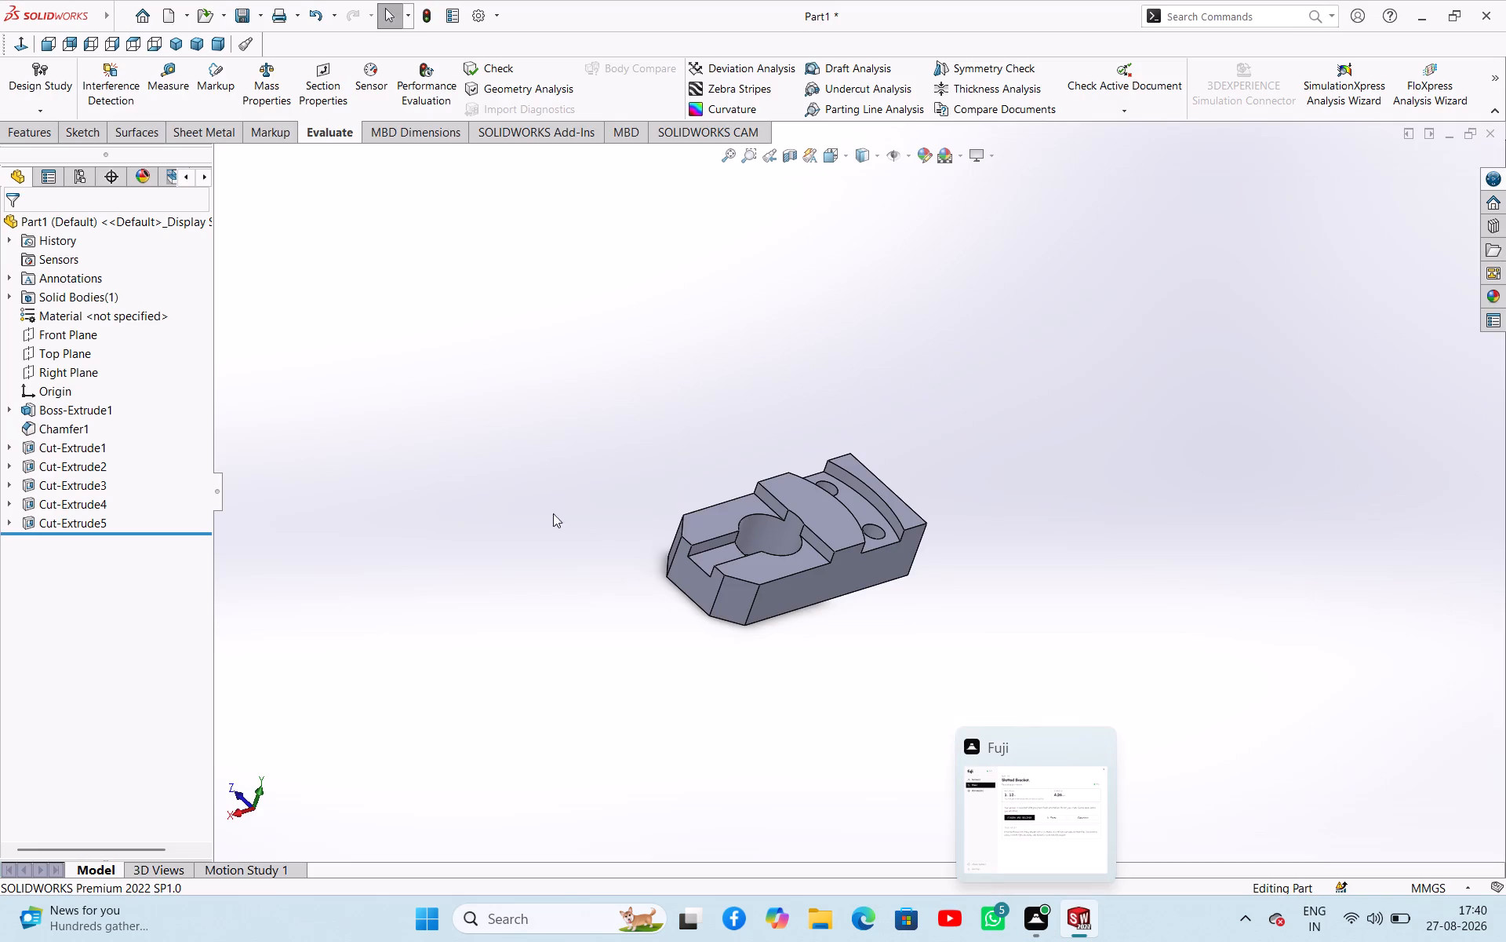
{"action": "left_click", "coordinate": [511, 494]}
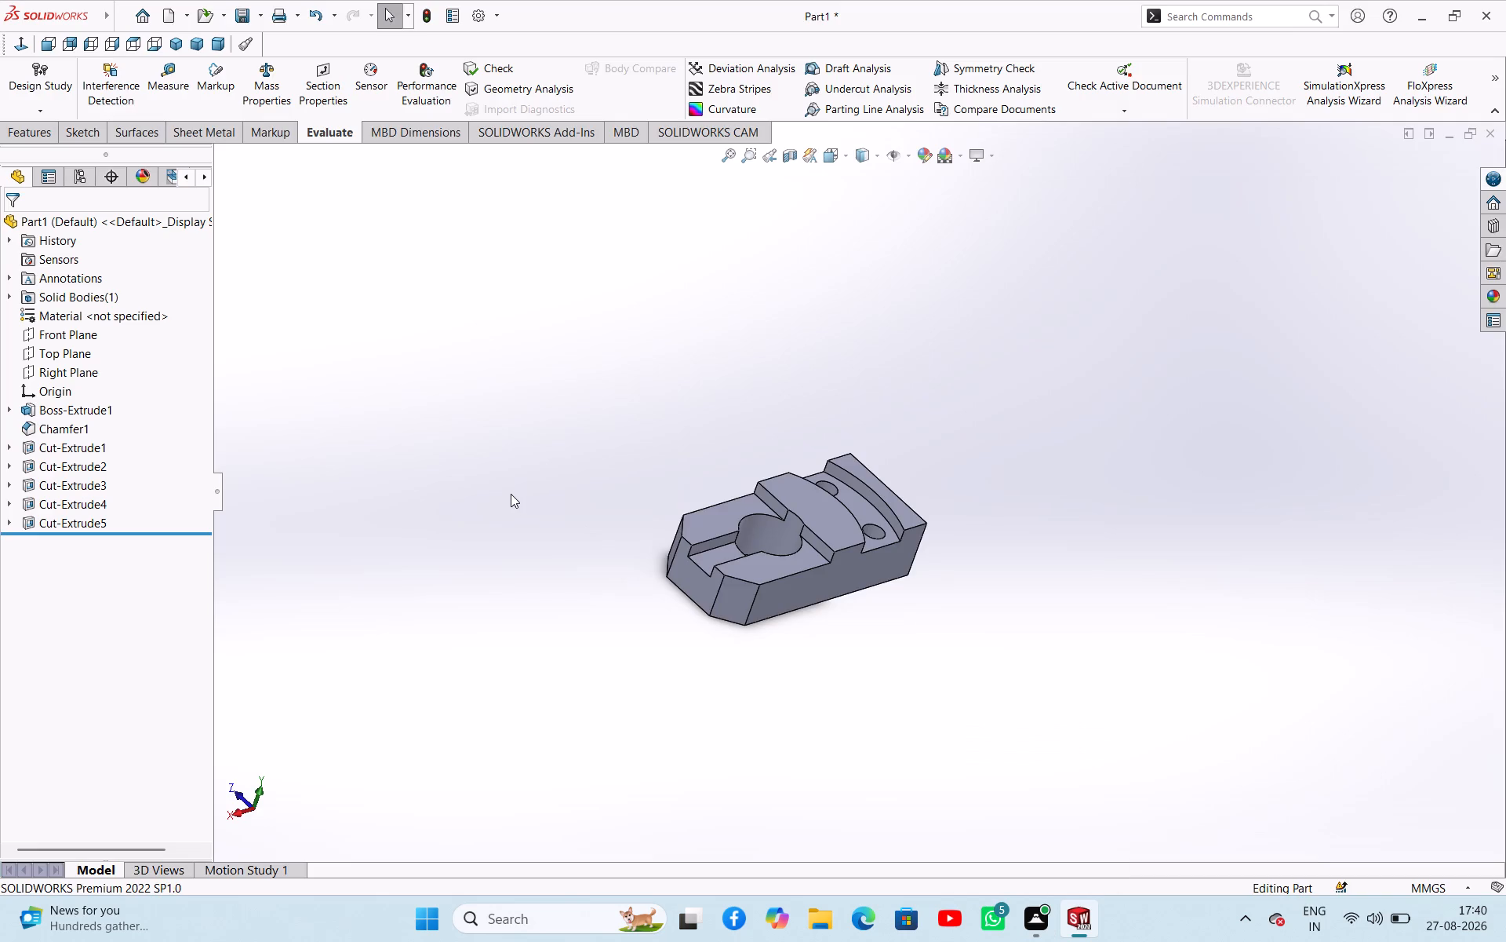
Save the part as SLOTTED BRACKET in the 27-08 folder.
{"action": "key", "text": "ctrl+s"}
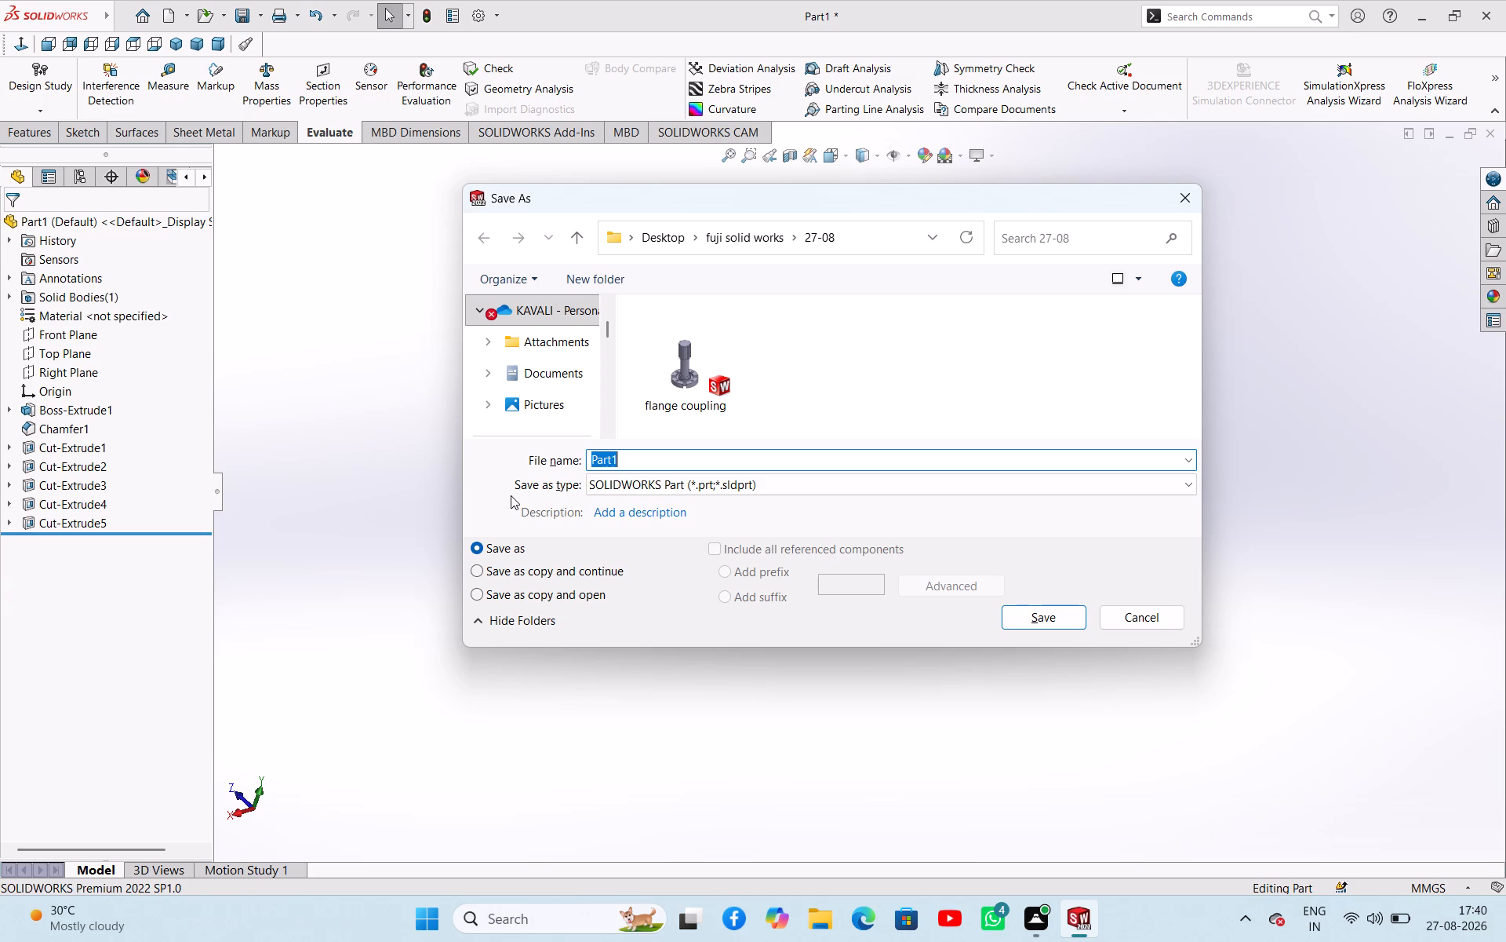
{"action": "key", "text": "s"}
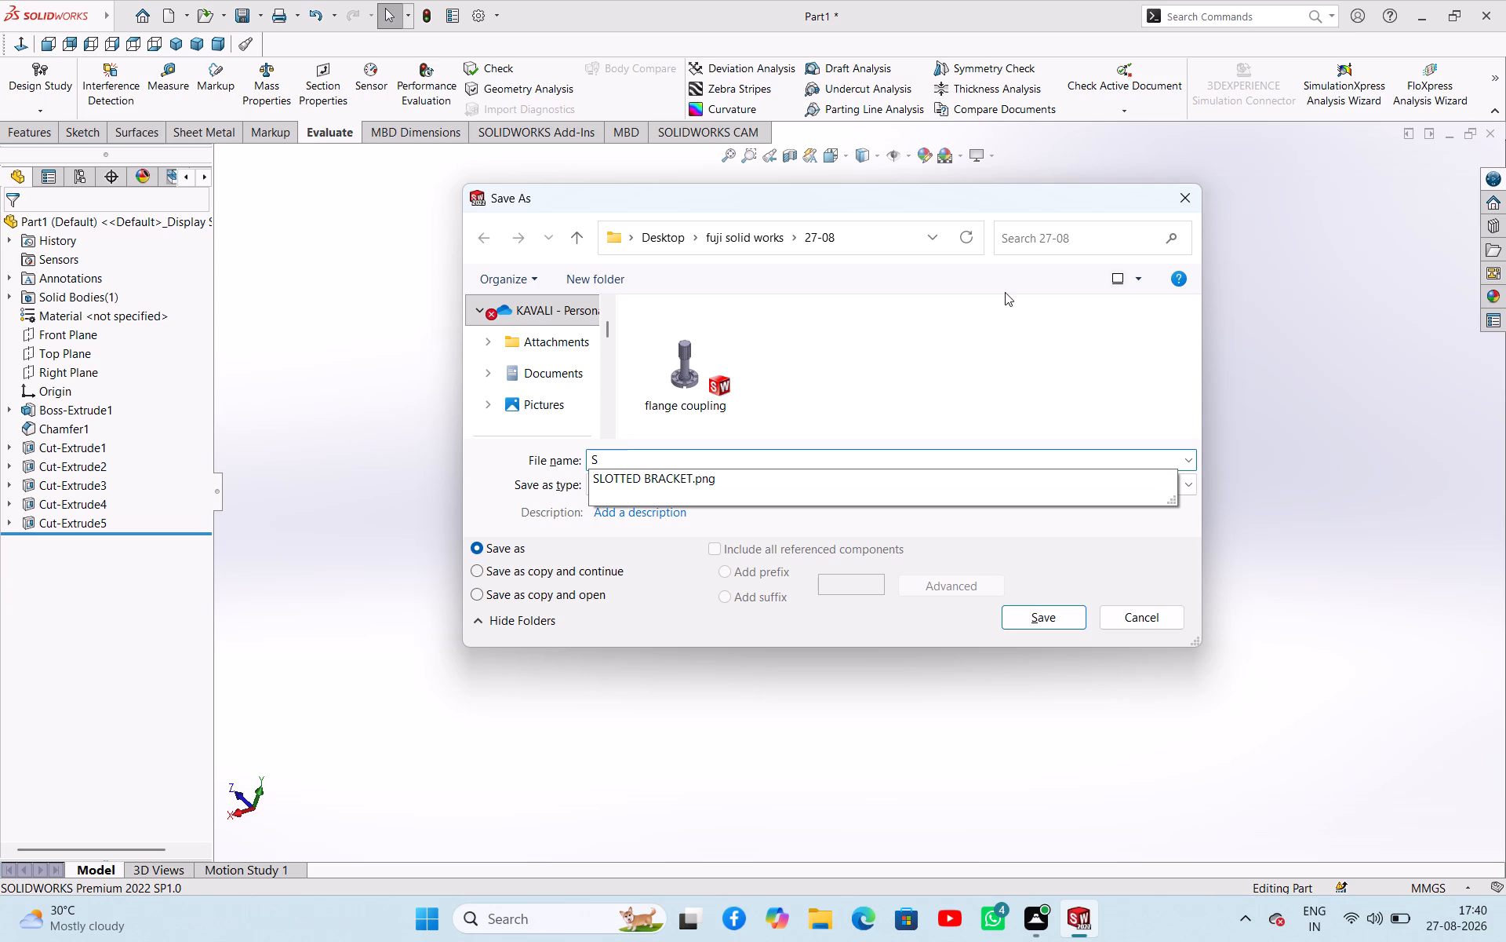
{"action": "type", "text": "LO"}
{"action": "type", "text": "TTED"}
{"action": "key", "text": "space"}
{"action": "type", "text": "BRACKET"}
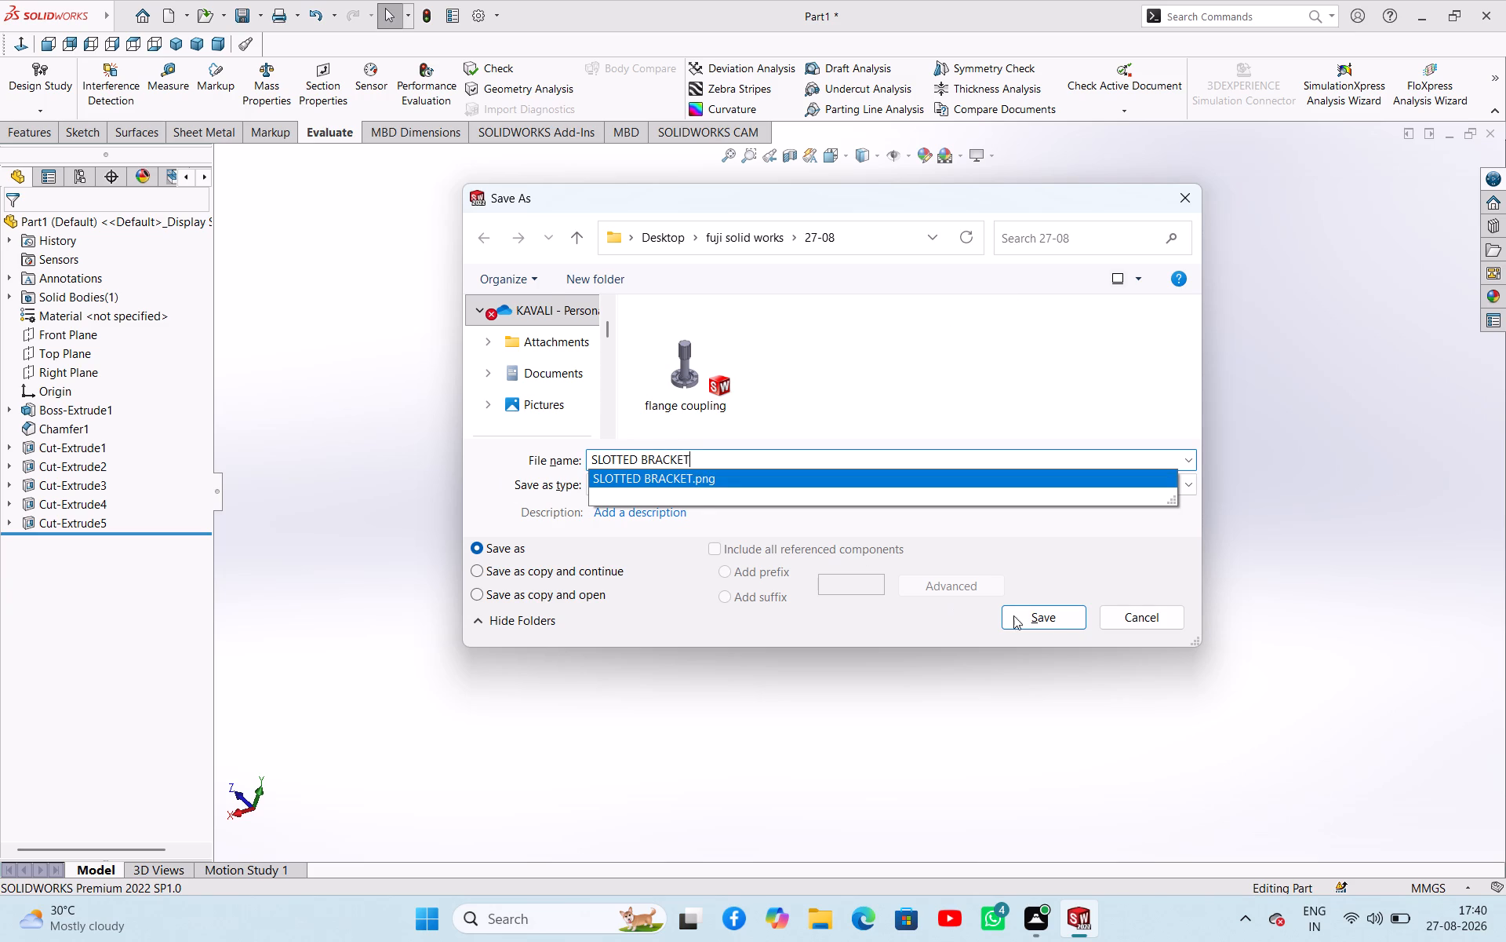
{"action": "left_click", "coordinate": [1049, 625]}
{"action": "left_click", "coordinate": [1075, 580]}
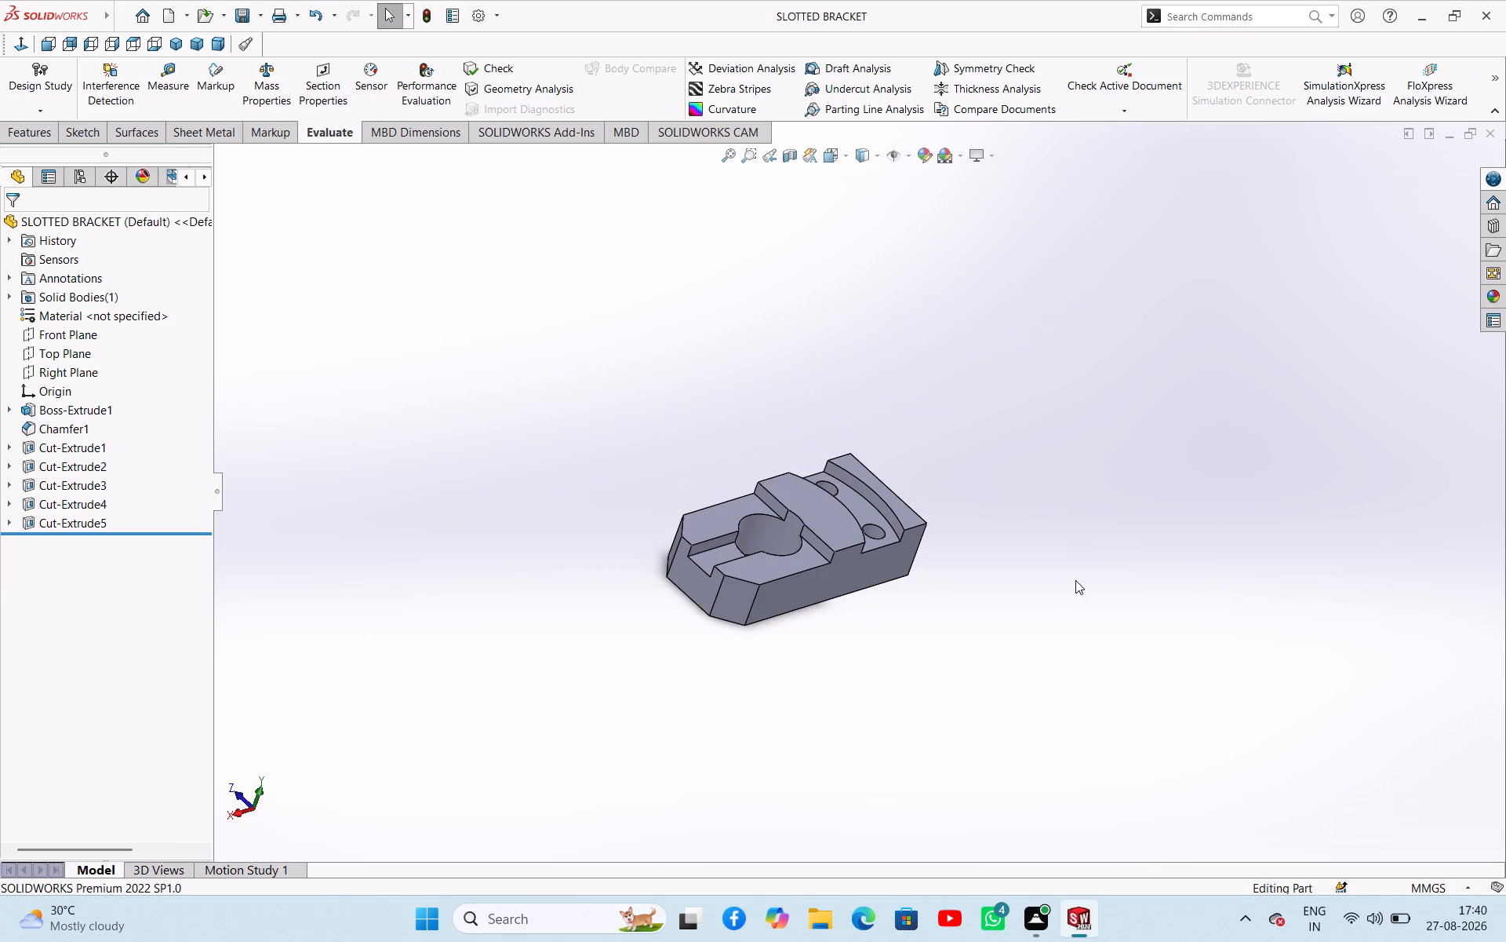
Create a new drawing on a standard A3 (ISO) sheet.
{"action": "key", "text": "ctrl+n"}
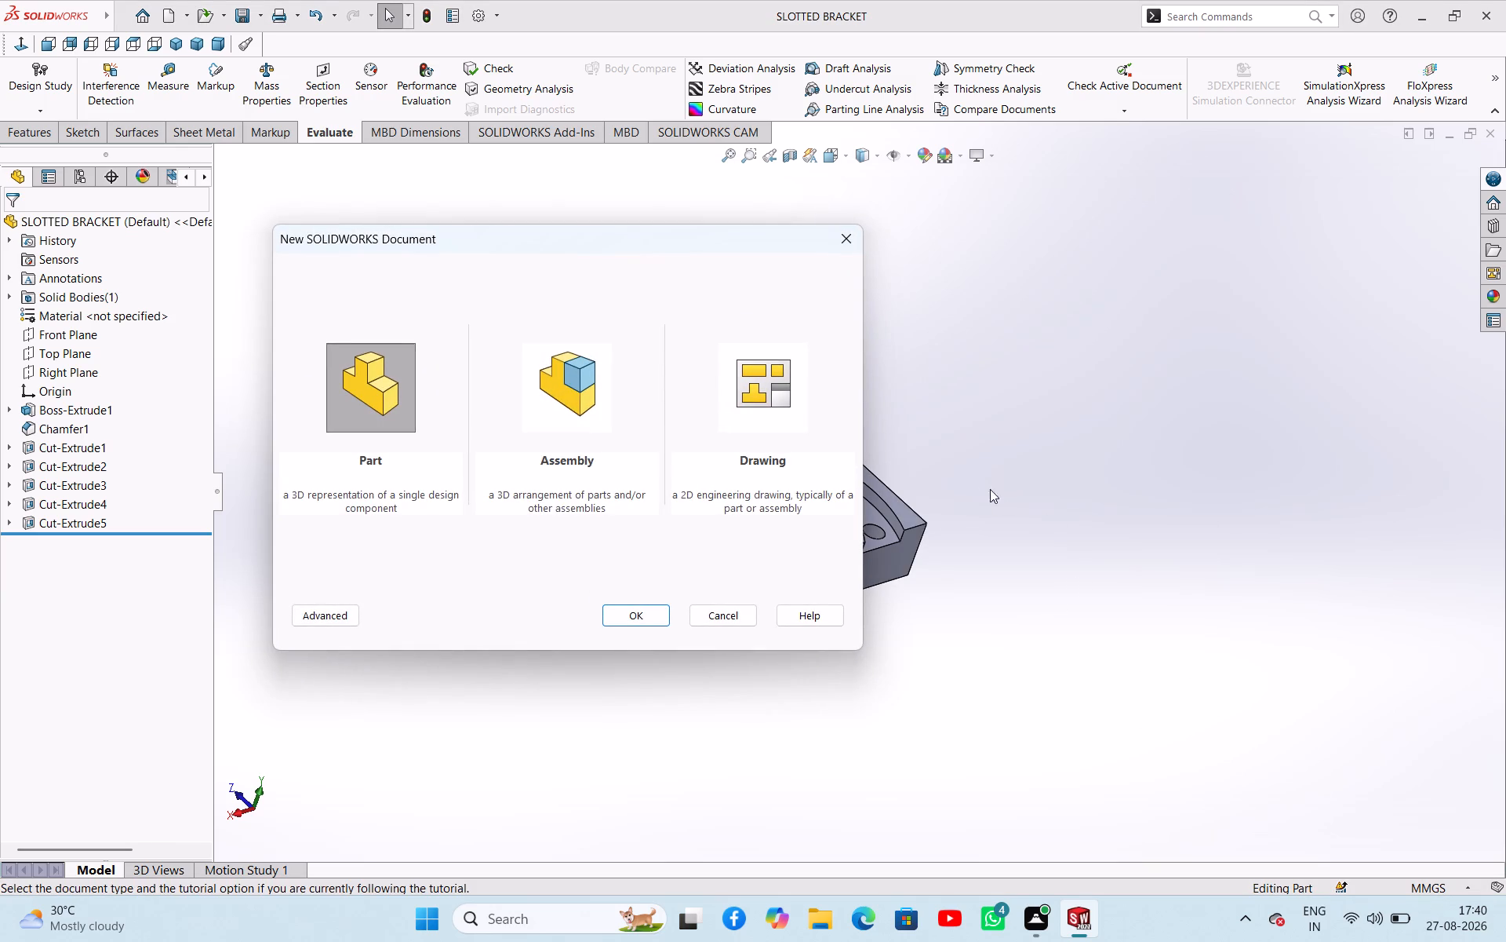
{"action": "left_click", "coordinate": [765, 407]}
{"action": "left_click", "coordinate": [631, 604]}
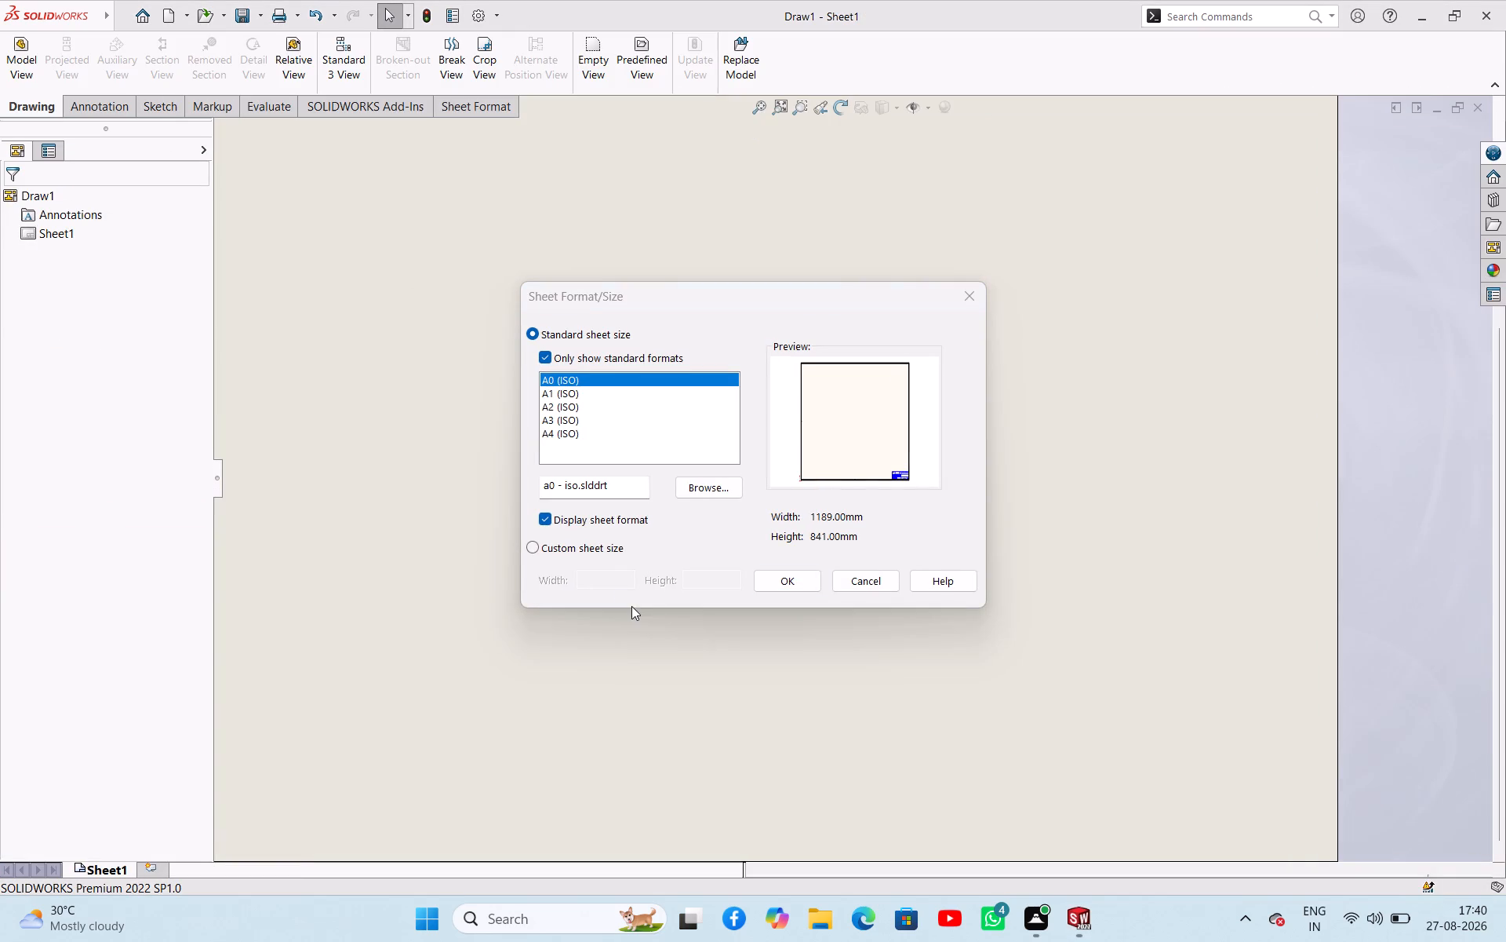
{"action": "left_click", "coordinate": [564, 420]}
{"action": "left_click", "coordinate": [806, 587]}
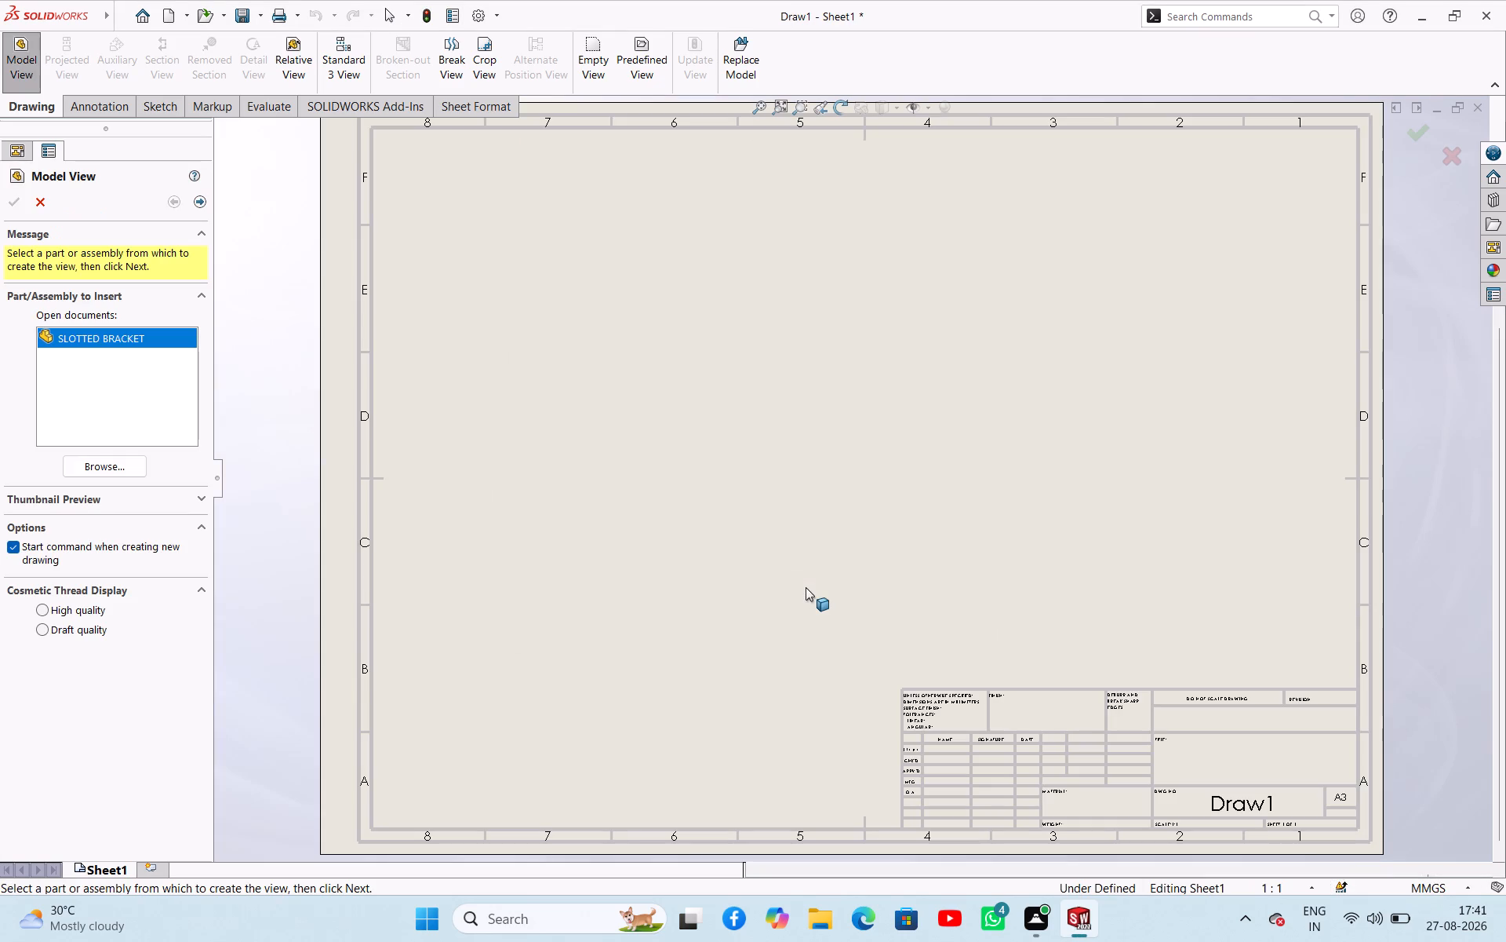
Place the front view of the SLOTTED BRACKET part on the sheet and project its top view above it.
{"action": "left_click", "coordinate": [111, 470]}
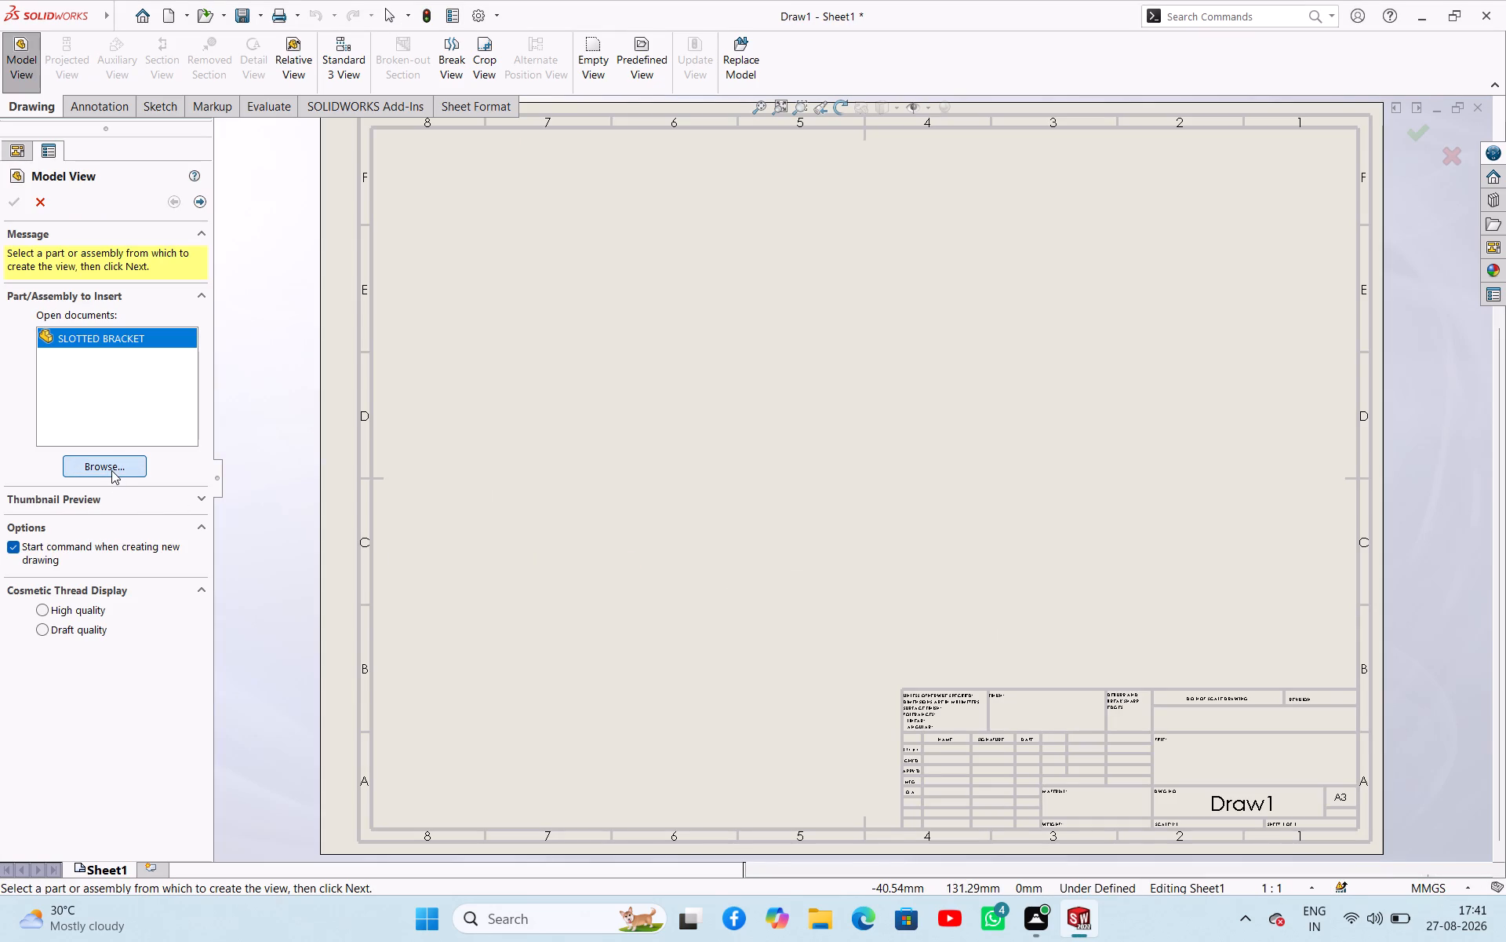
{"action": "left_click", "coordinate": [796, 403]}
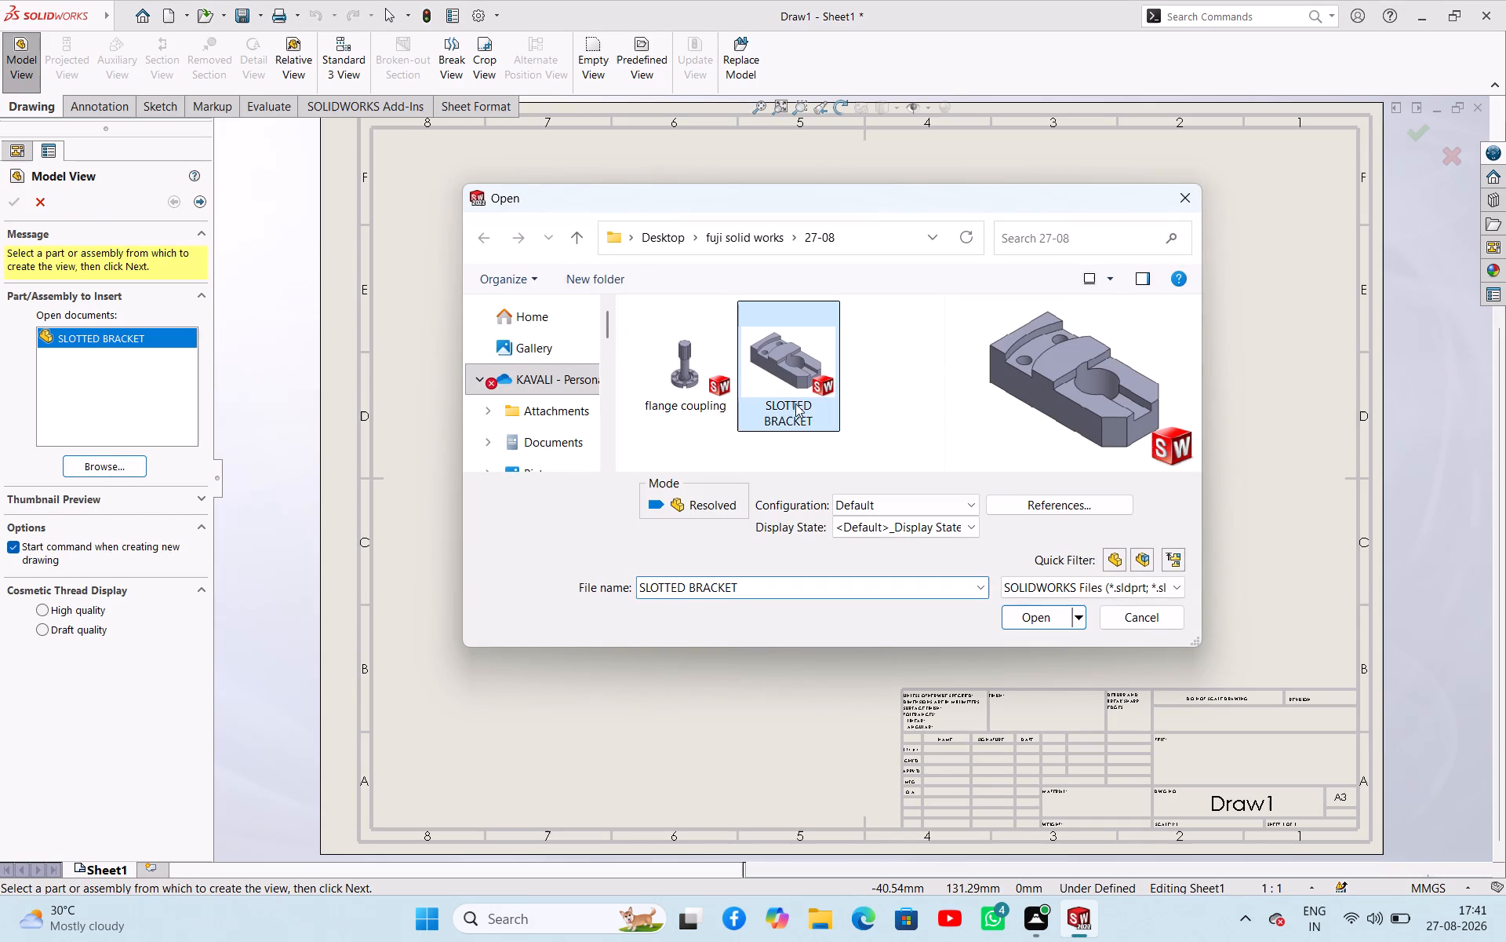
{"action": "left_click", "coordinate": [1020, 625]}
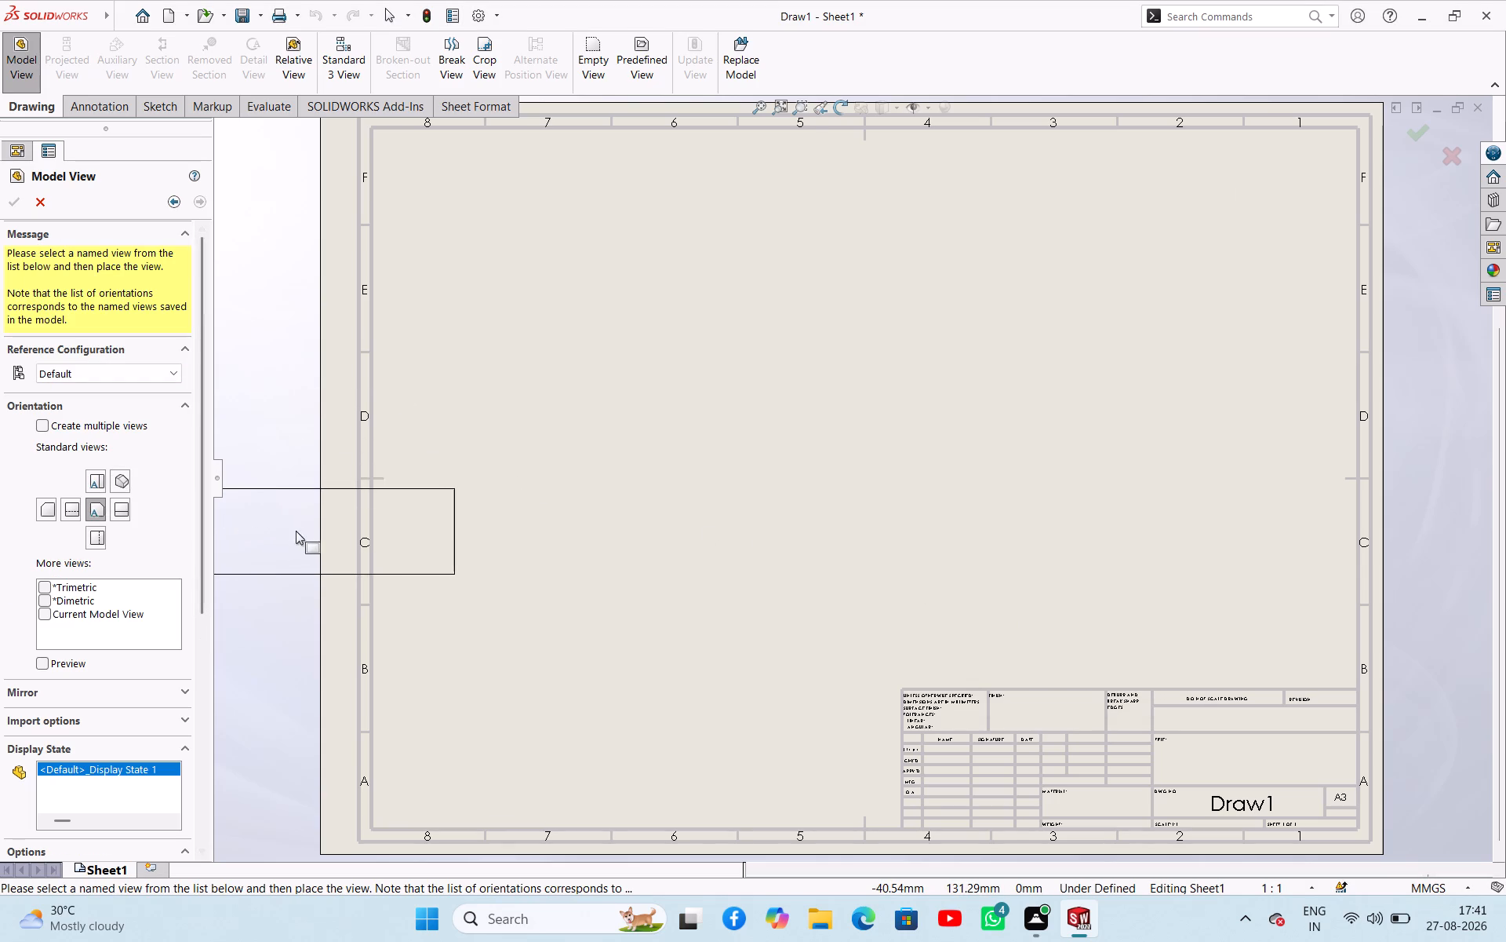
{"action": "left_click", "coordinate": [669, 532]}
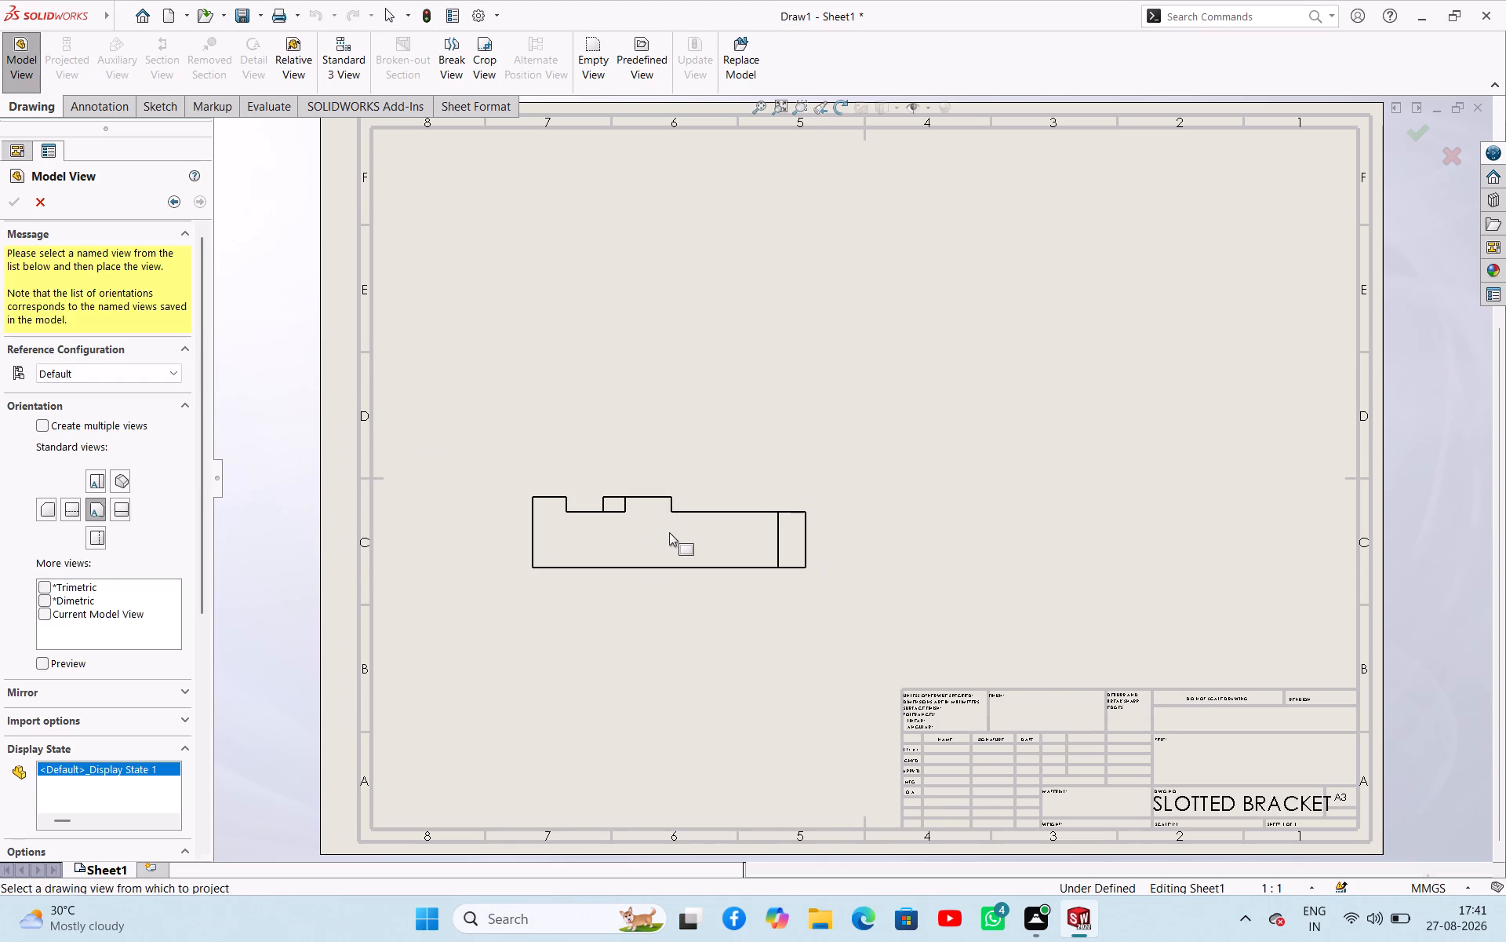
{"action": "left_click", "coordinate": [694, 322]}
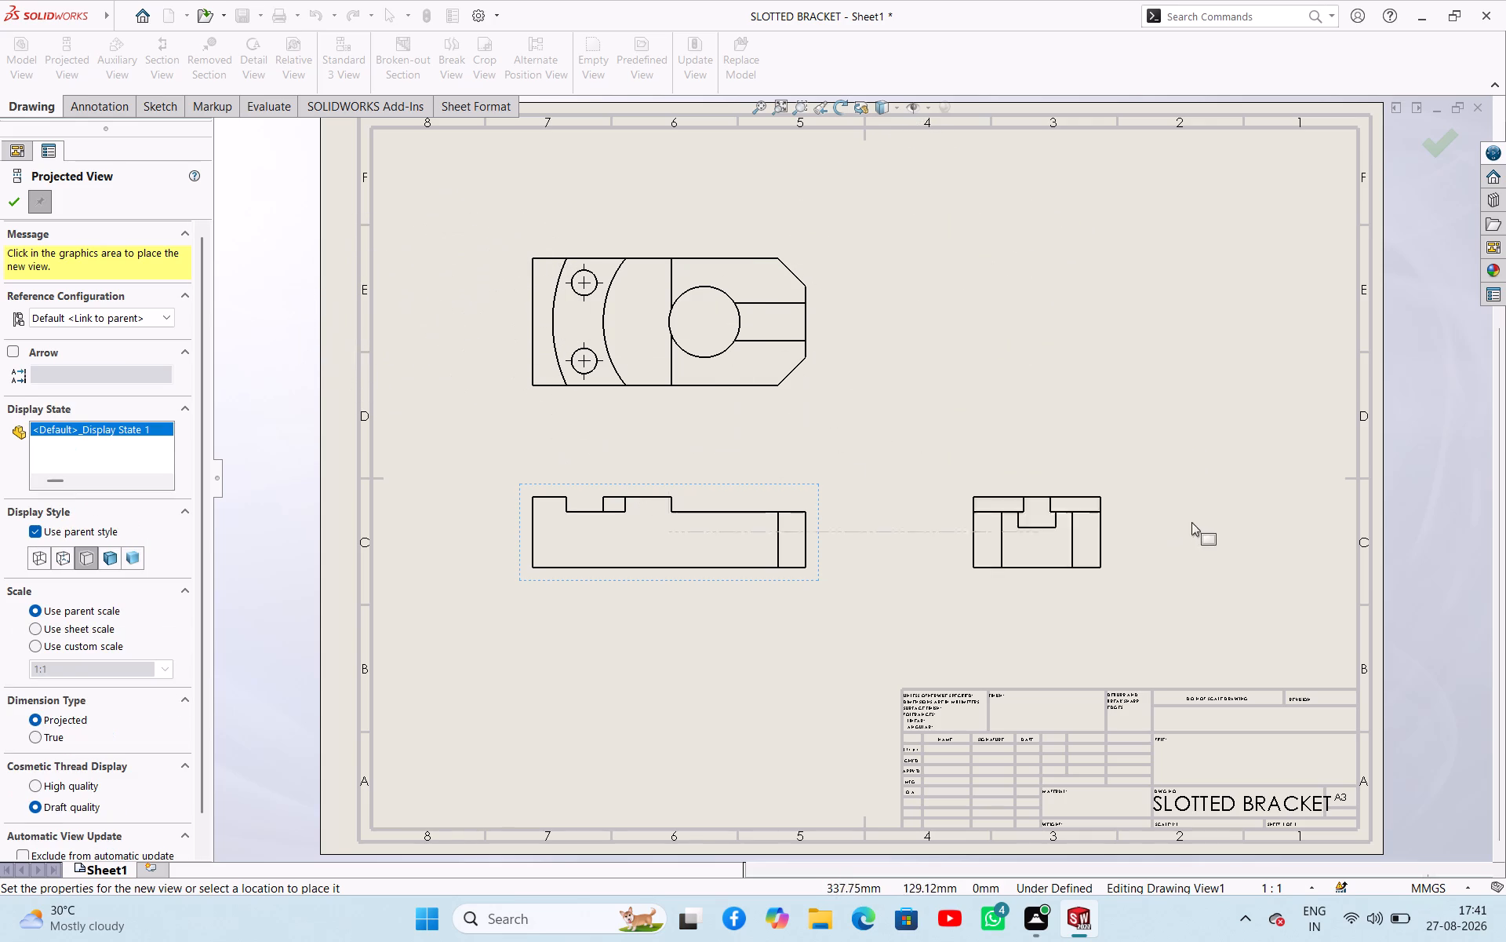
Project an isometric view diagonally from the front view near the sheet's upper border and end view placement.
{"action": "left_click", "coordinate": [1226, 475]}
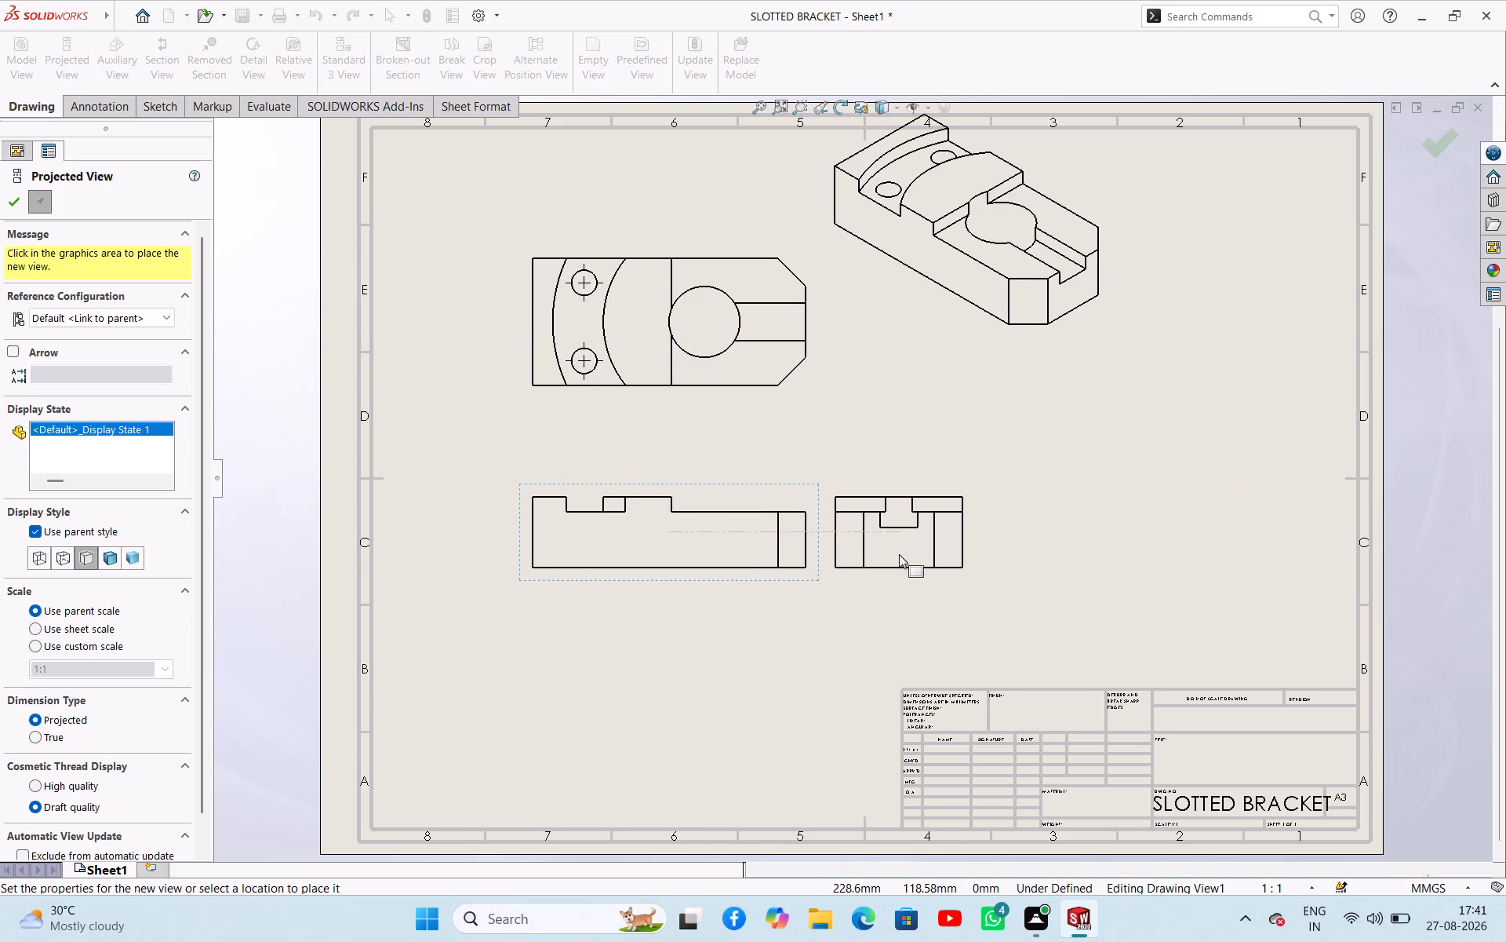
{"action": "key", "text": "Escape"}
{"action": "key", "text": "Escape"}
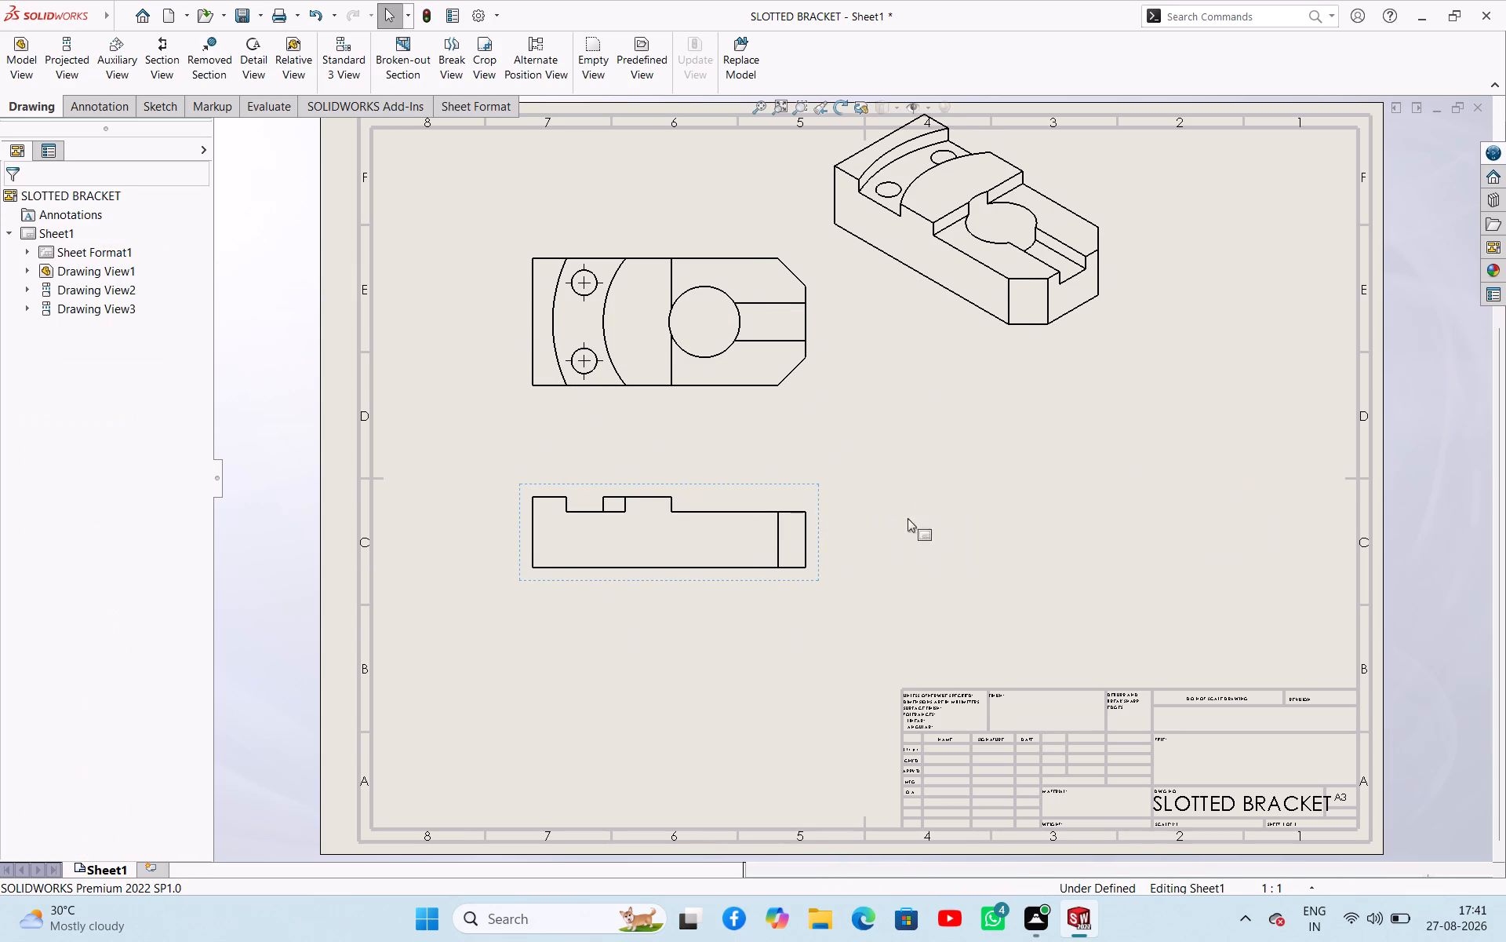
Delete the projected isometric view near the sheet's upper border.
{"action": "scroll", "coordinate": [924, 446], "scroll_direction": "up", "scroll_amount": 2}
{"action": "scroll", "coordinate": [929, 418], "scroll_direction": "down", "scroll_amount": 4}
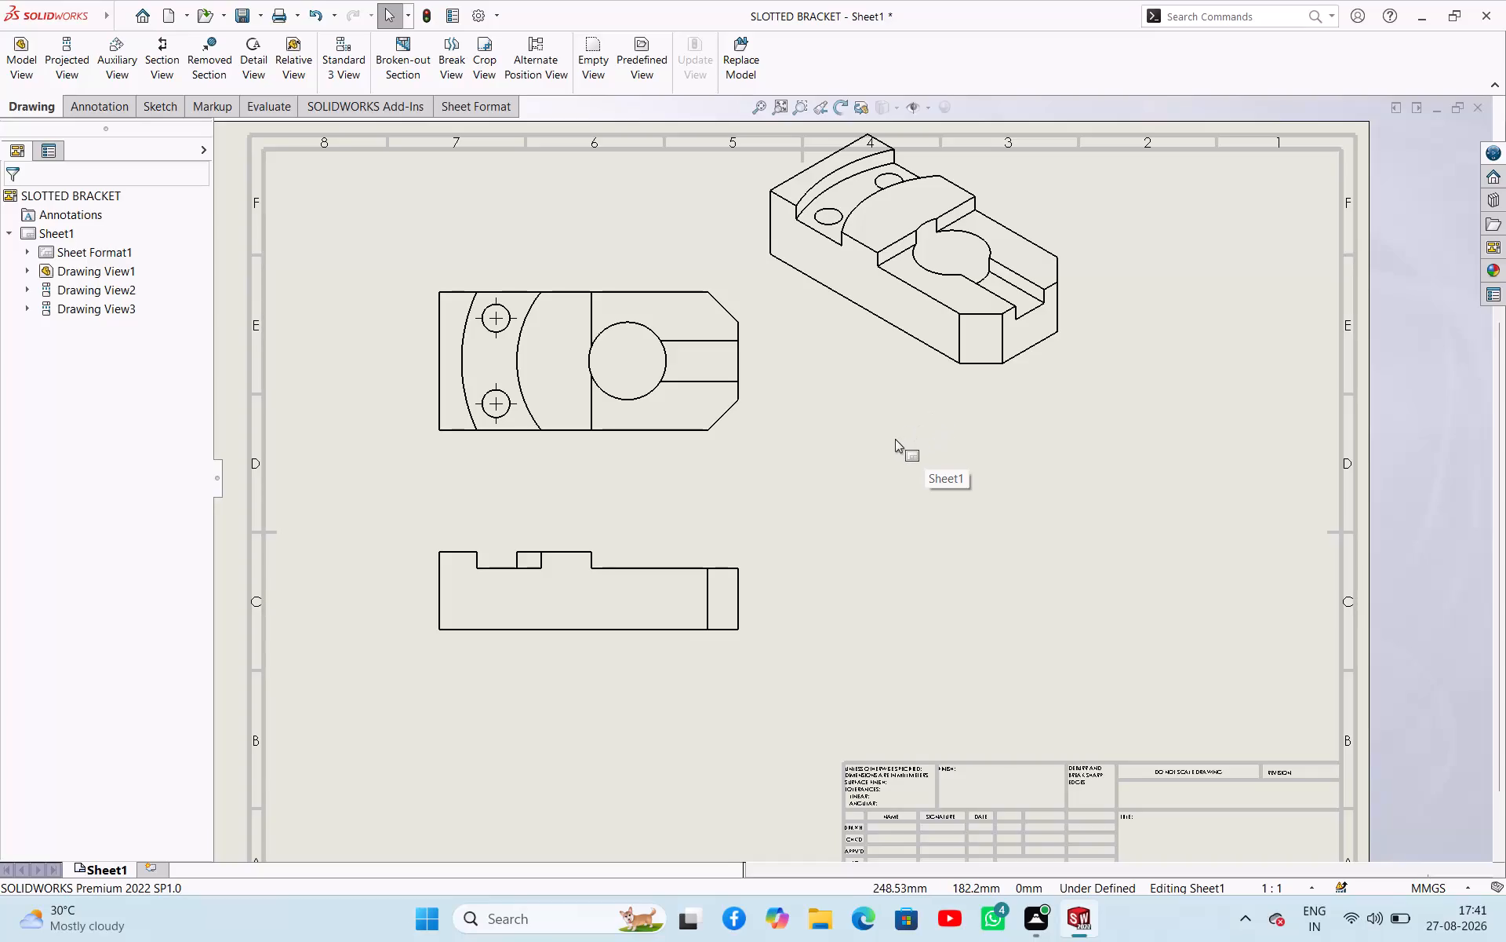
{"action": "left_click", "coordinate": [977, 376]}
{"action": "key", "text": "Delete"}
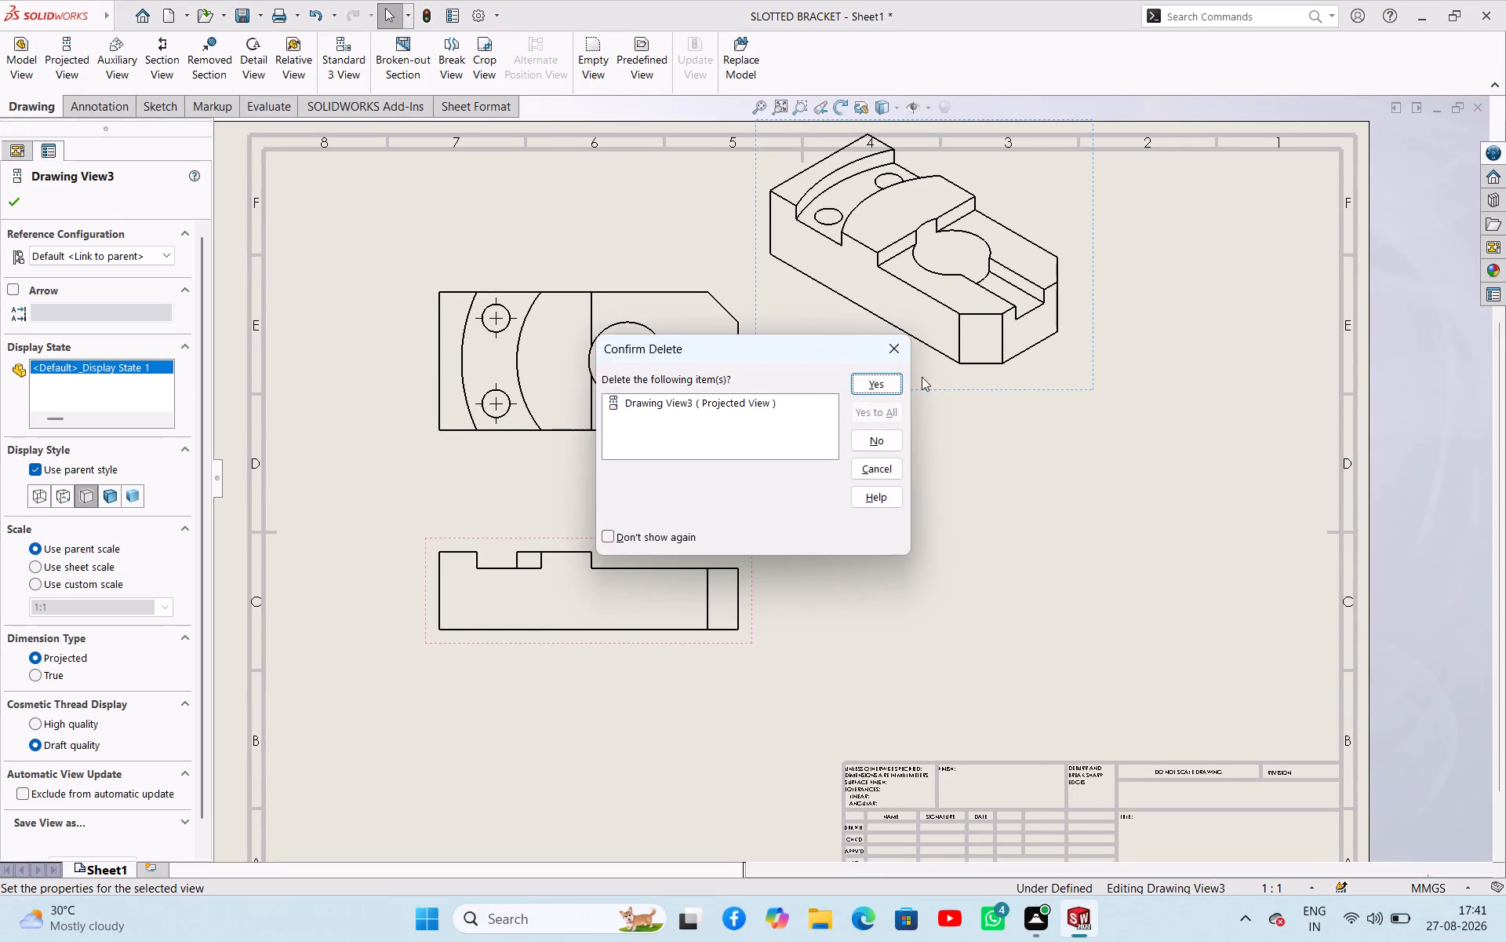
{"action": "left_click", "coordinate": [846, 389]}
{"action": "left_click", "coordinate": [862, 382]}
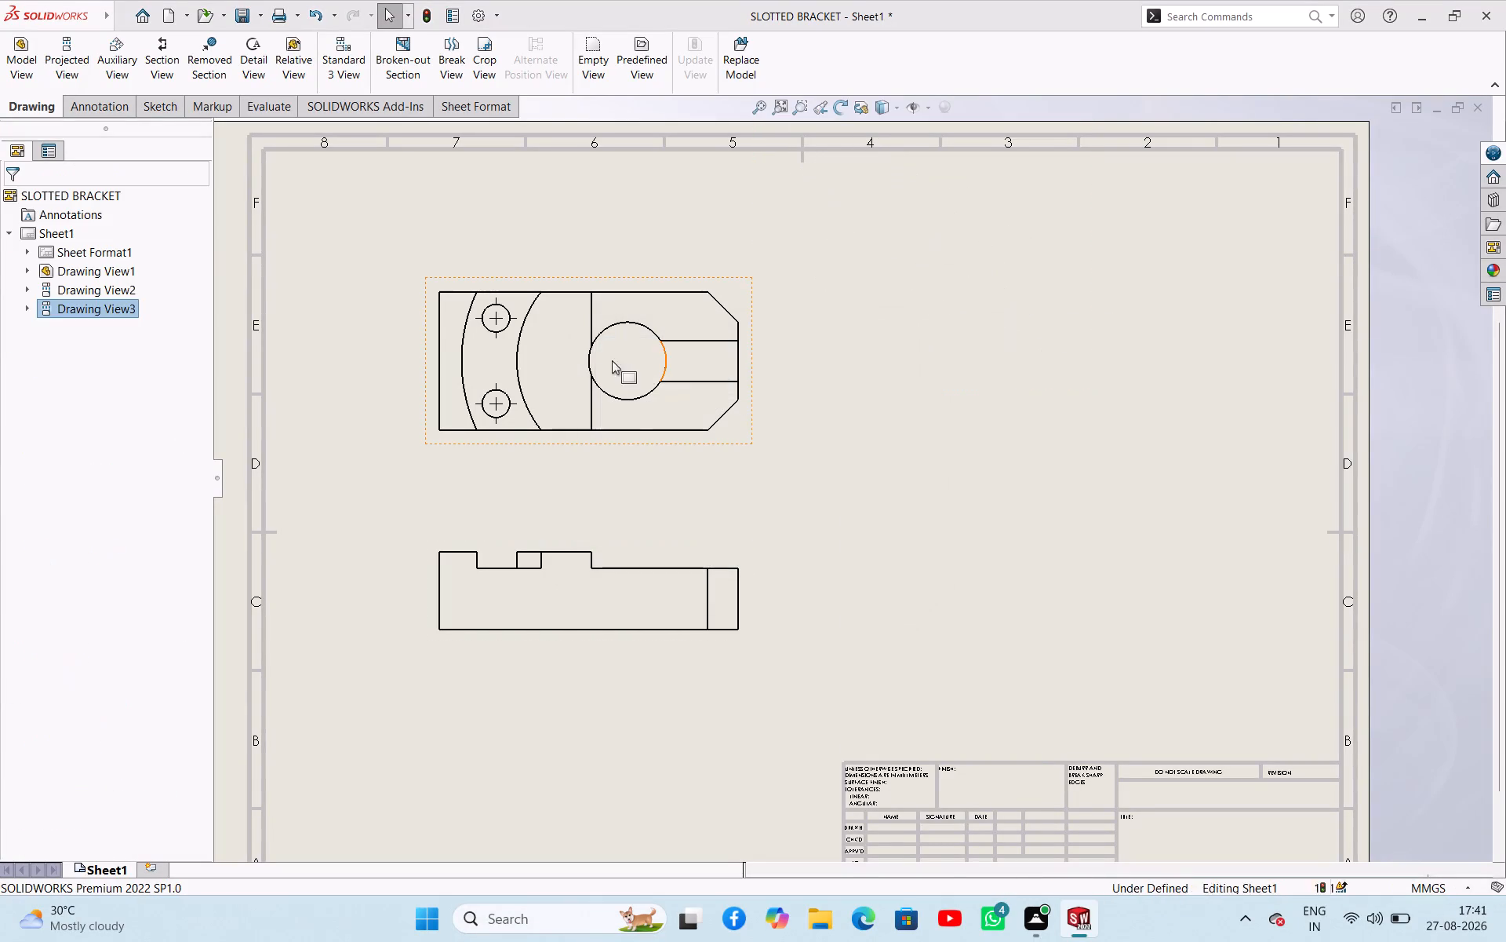
Insert an isometric model view of the SLOTTED BRACKET part beside the front and top views, above the title block.
{"action": "left_click", "coordinate": [29, 73]}
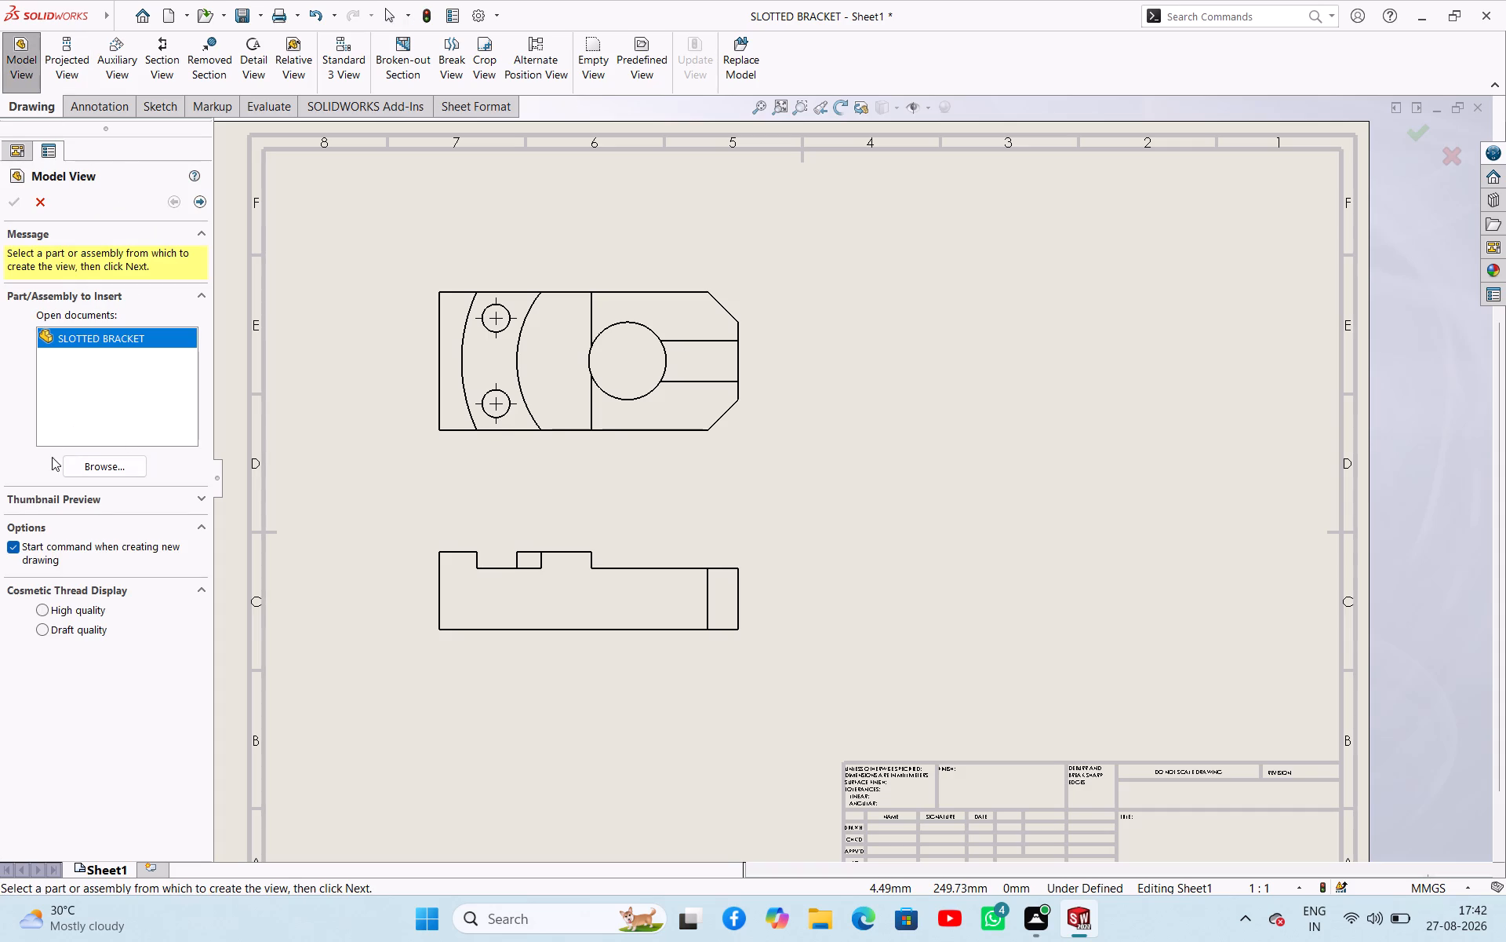
{"action": "left_click", "coordinate": [75, 473]}
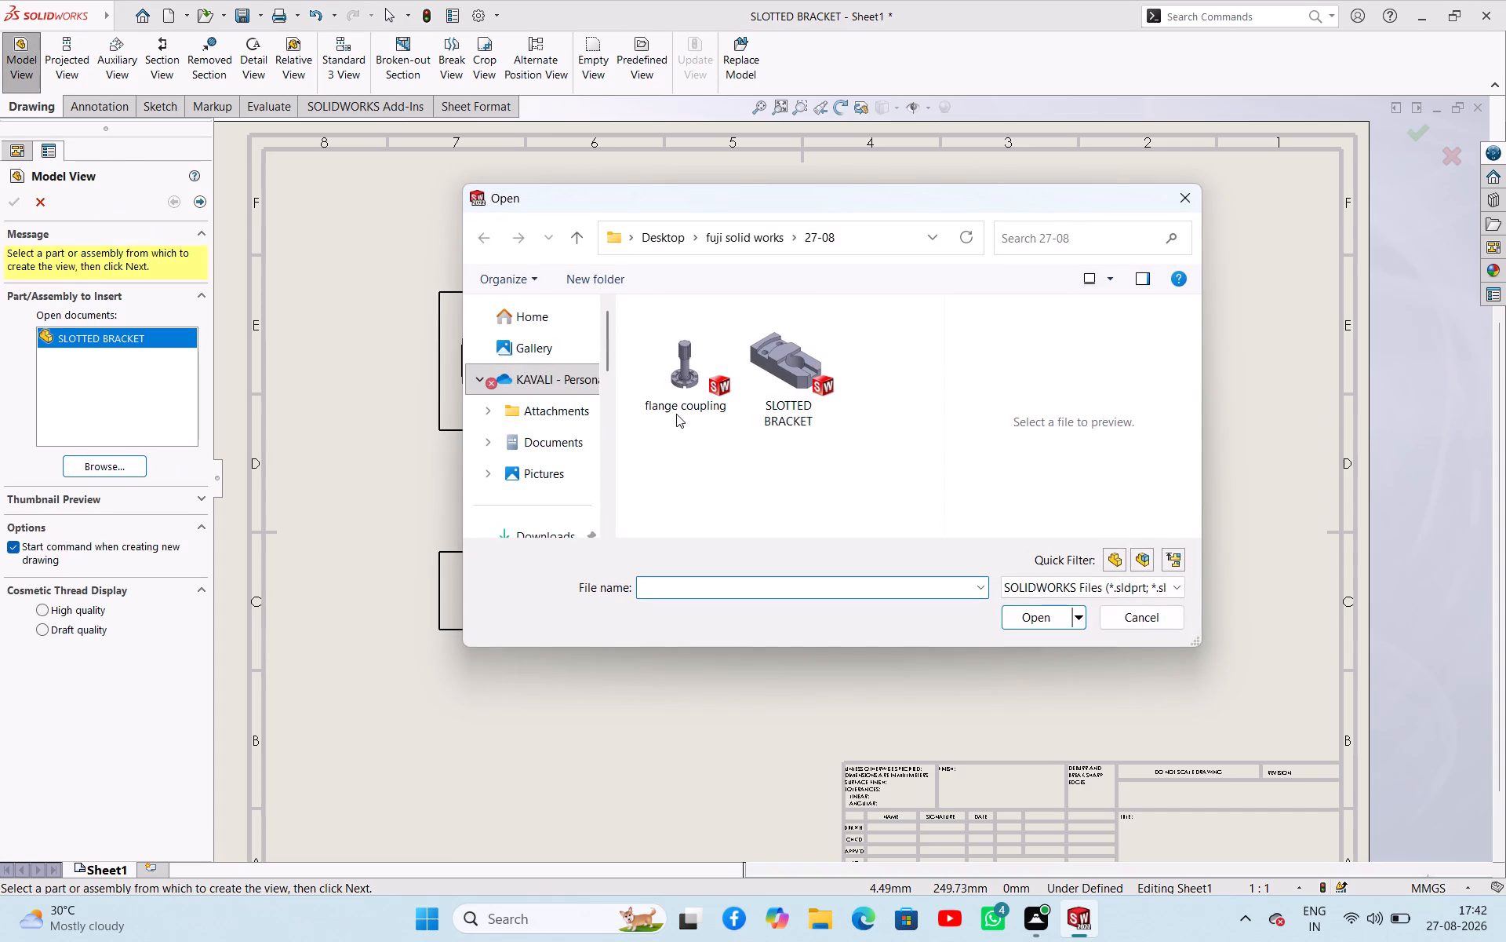
{"action": "left_click", "coordinate": [790, 359]}
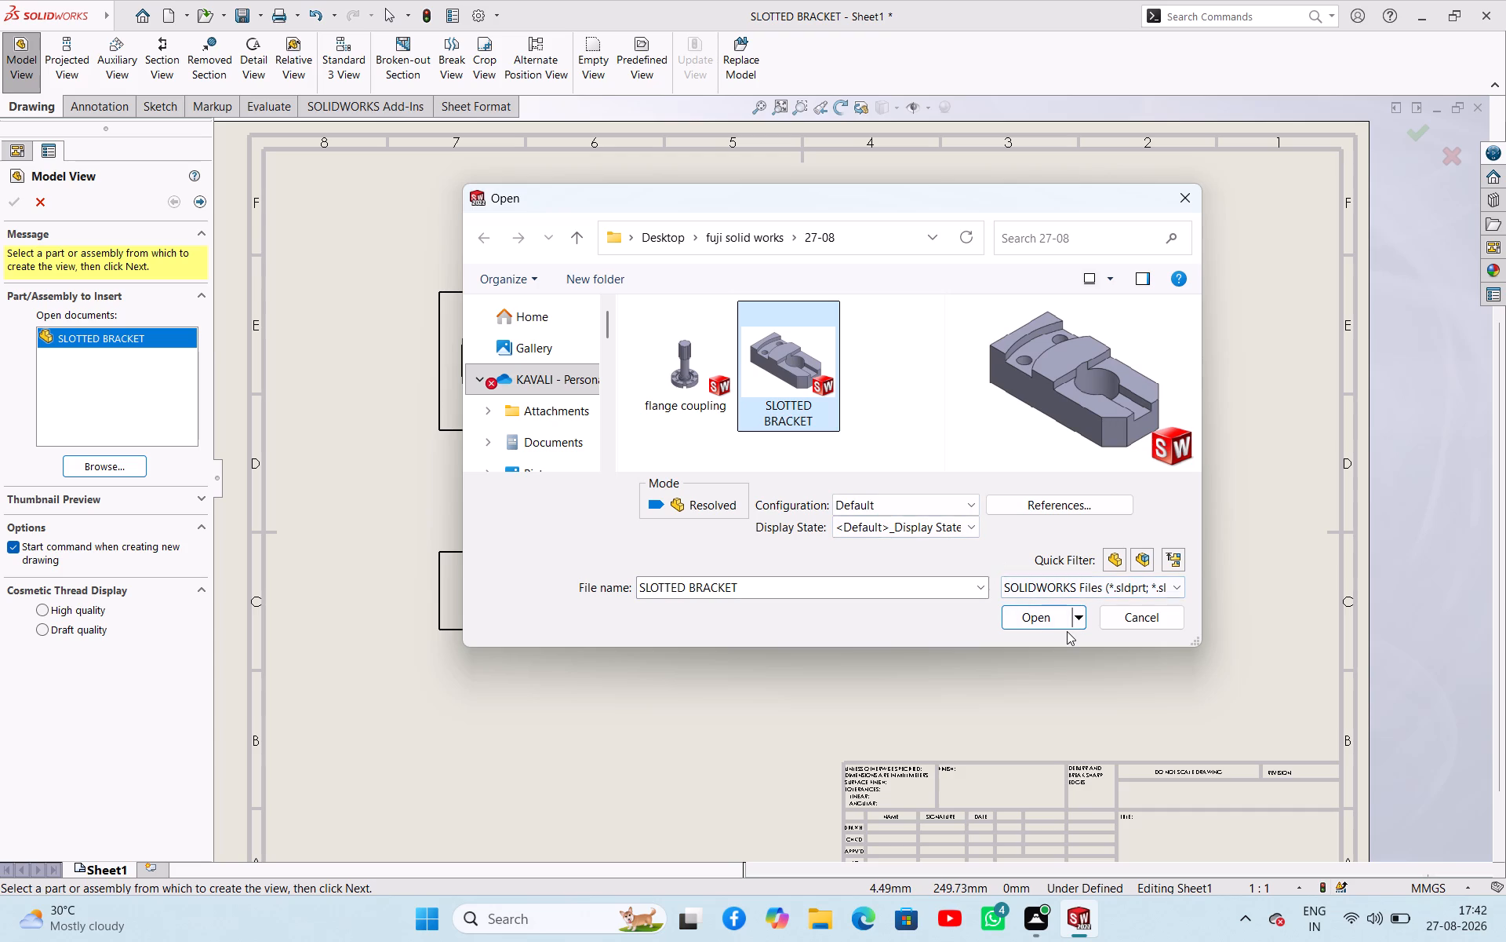
{"action": "left_click", "coordinate": [1035, 619]}
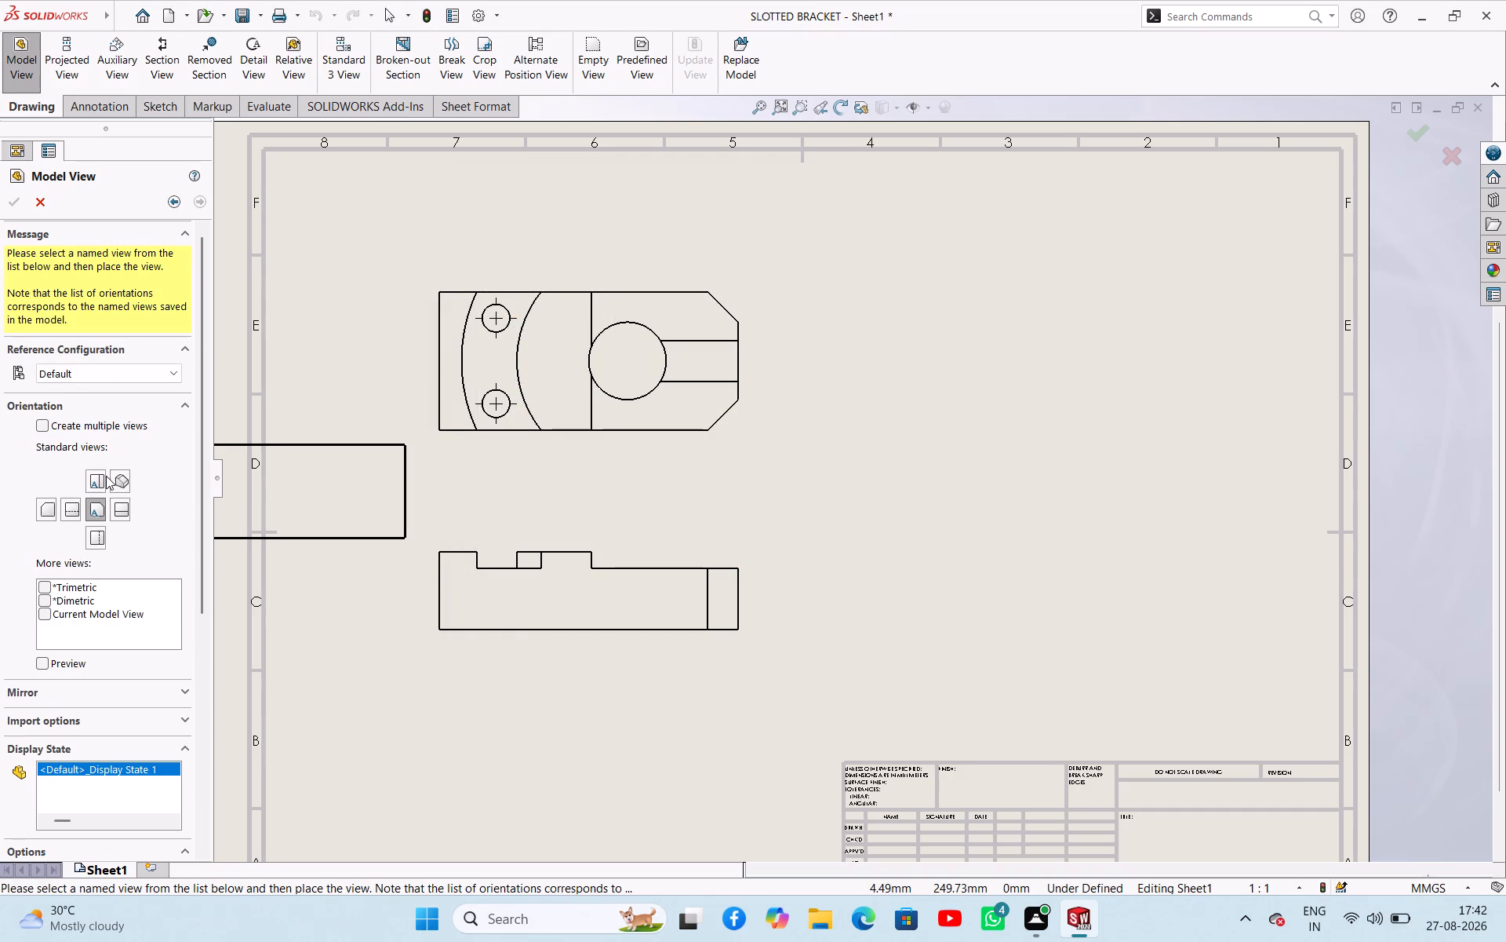
{"action": "left_click", "coordinate": [115, 480]}
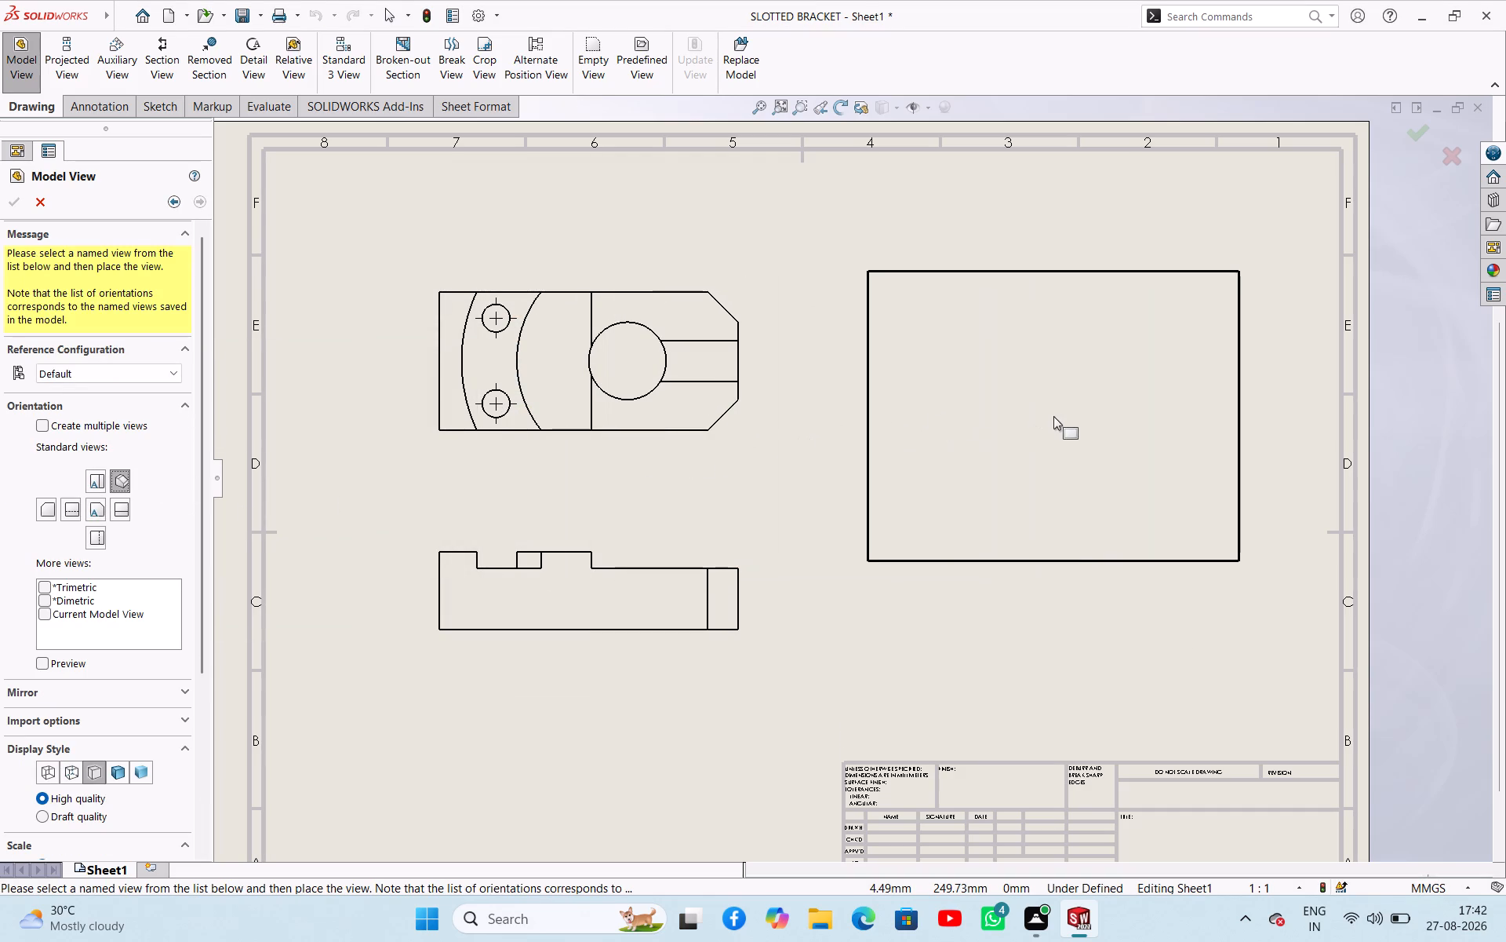
{"action": "left_click", "coordinate": [1120, 433]}
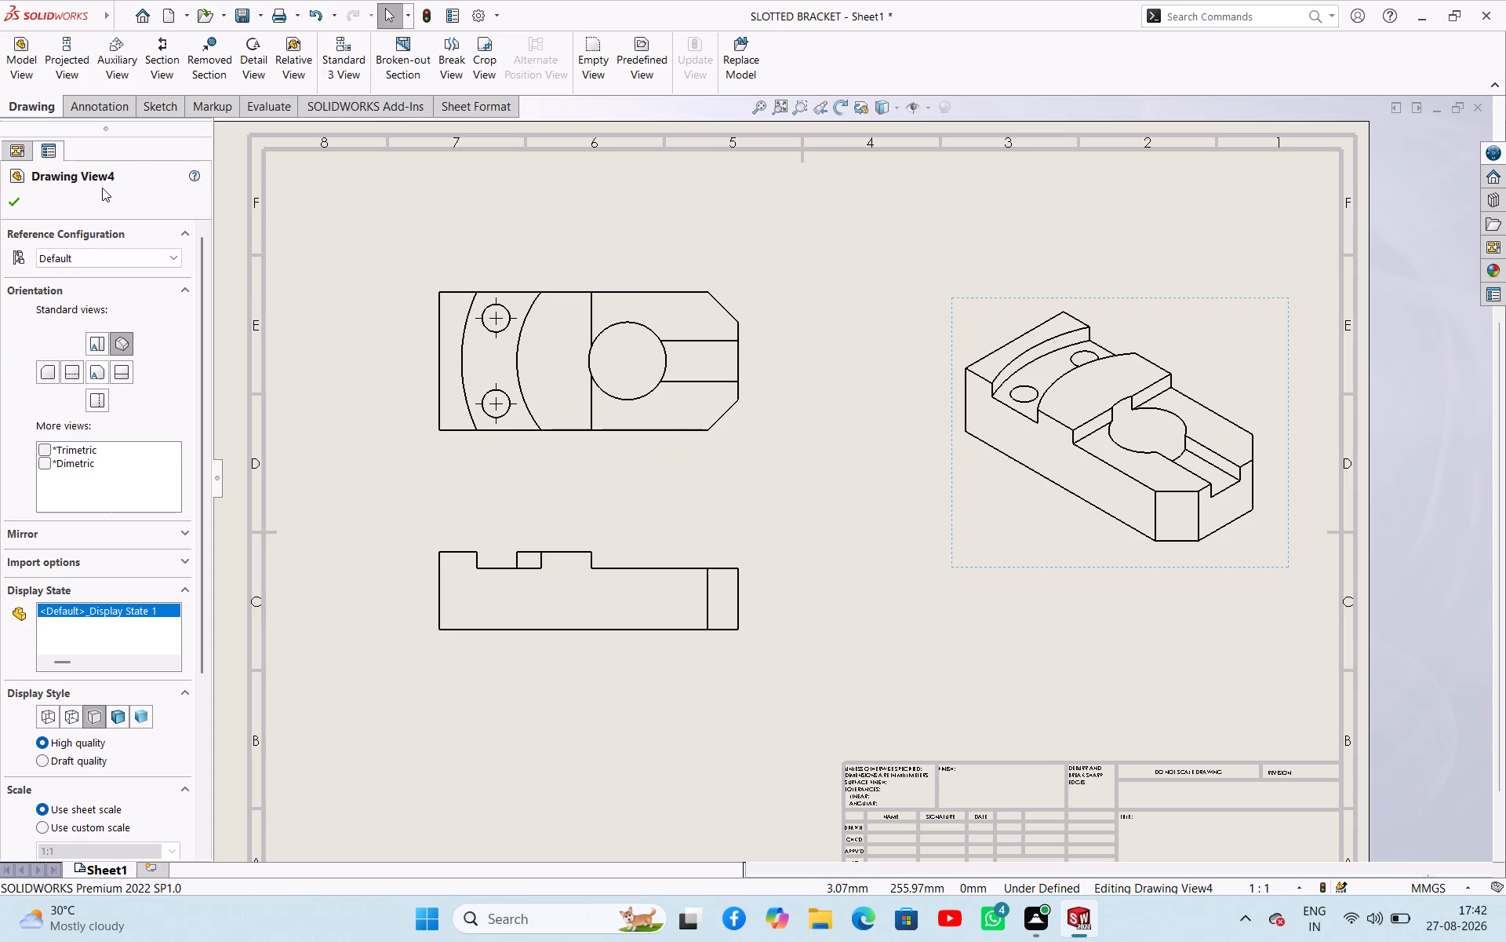
{"action": "left_click", "coordinate": [15, 205]}
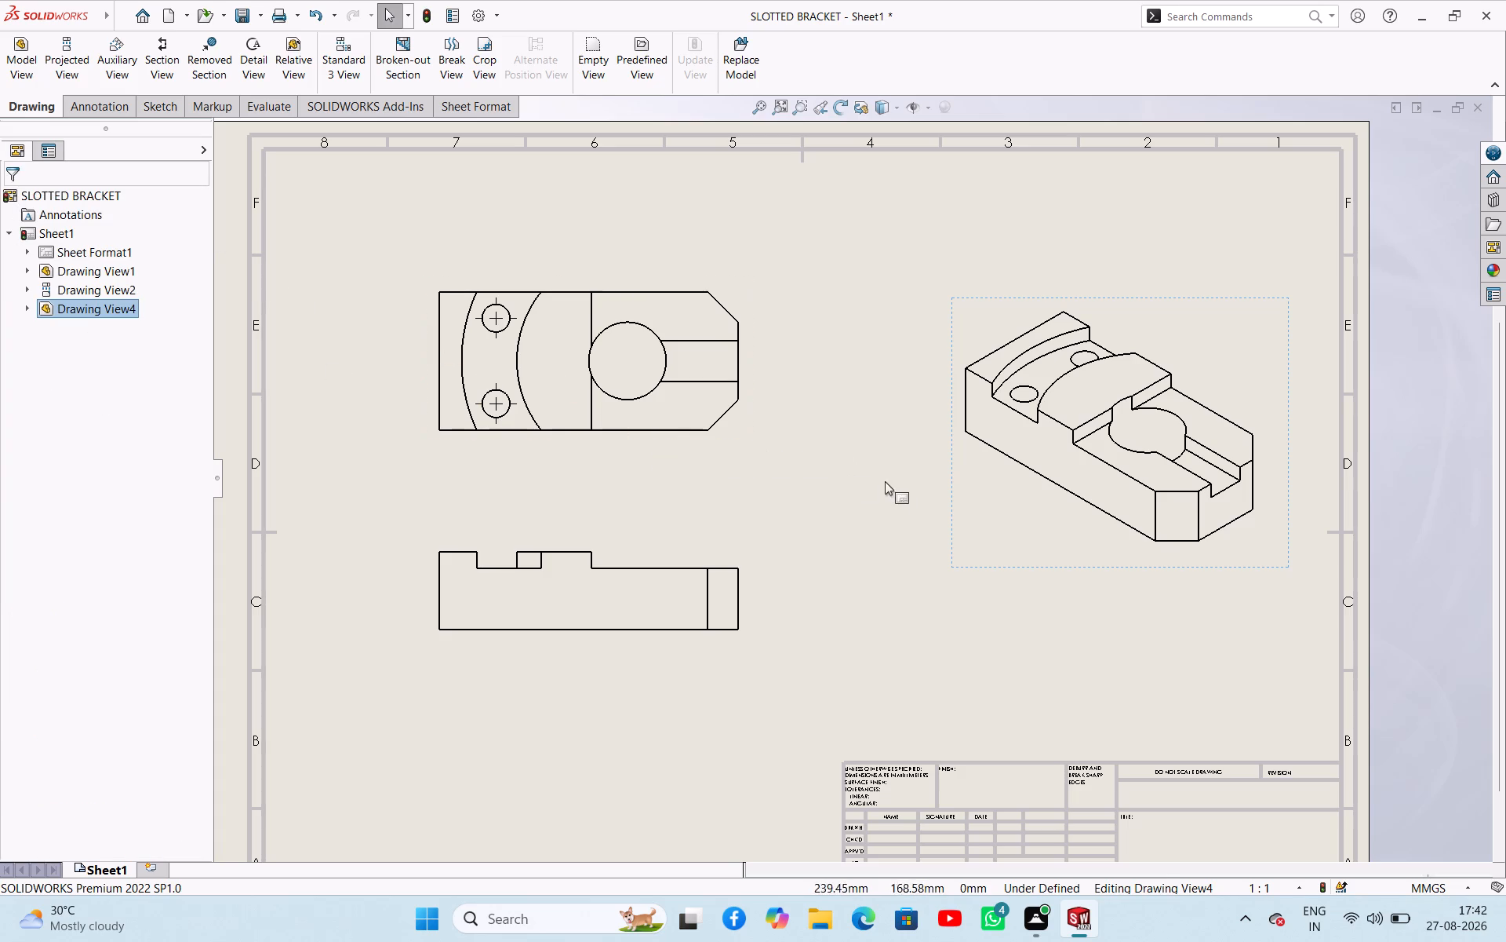
Set the isometric view's display style to Shaded without edges.
{"action": "left_click", "coordinate": [999, 515]}
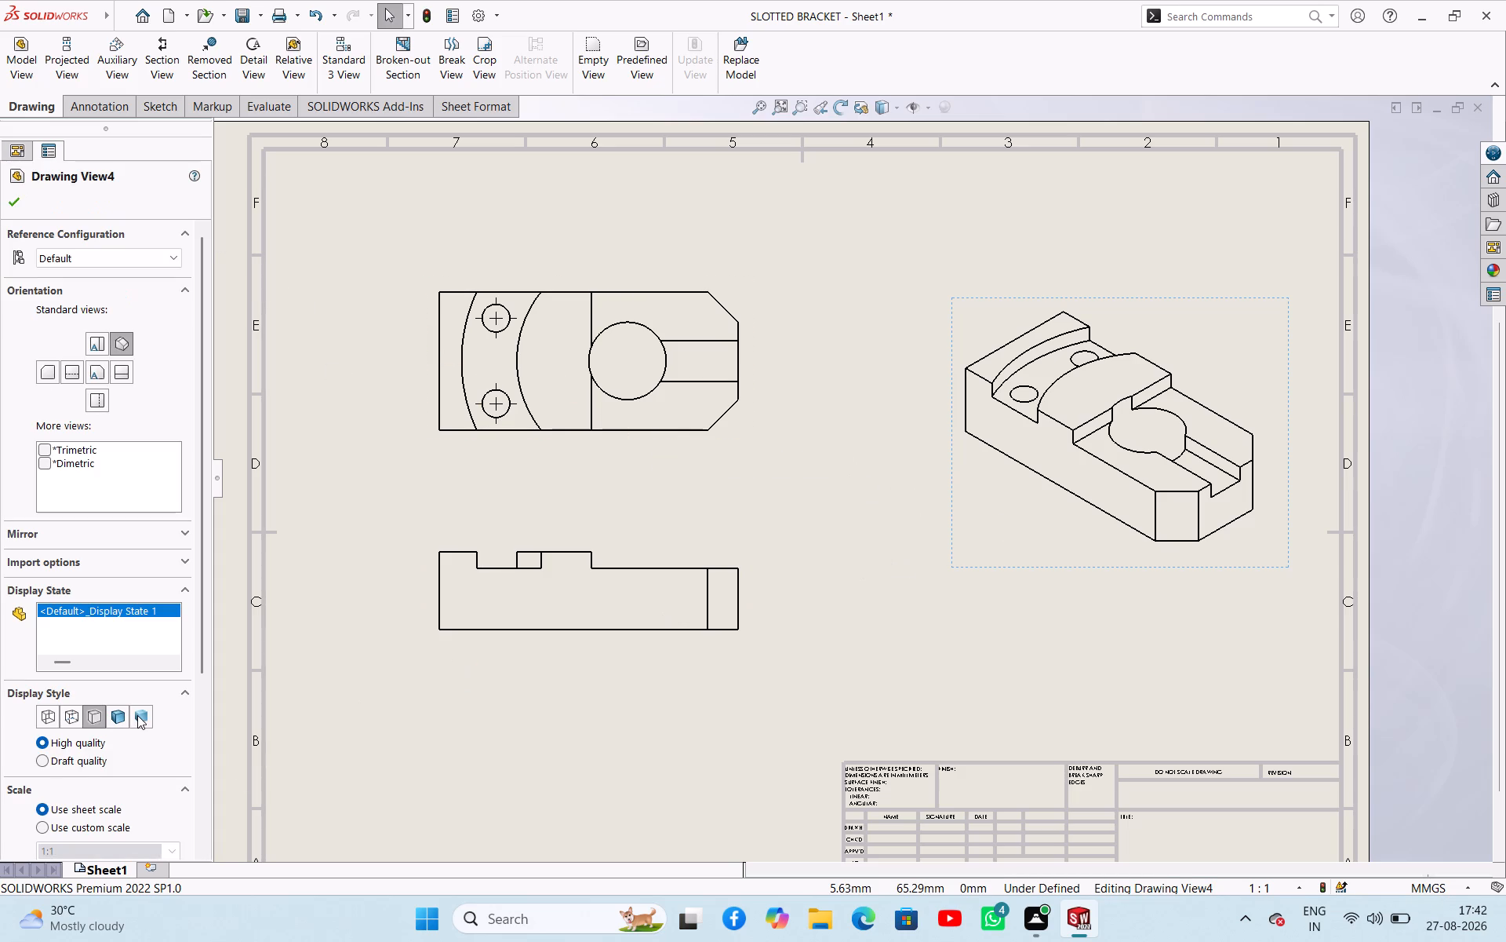
{"action": "left_click", "coordinate": [137, 715]}
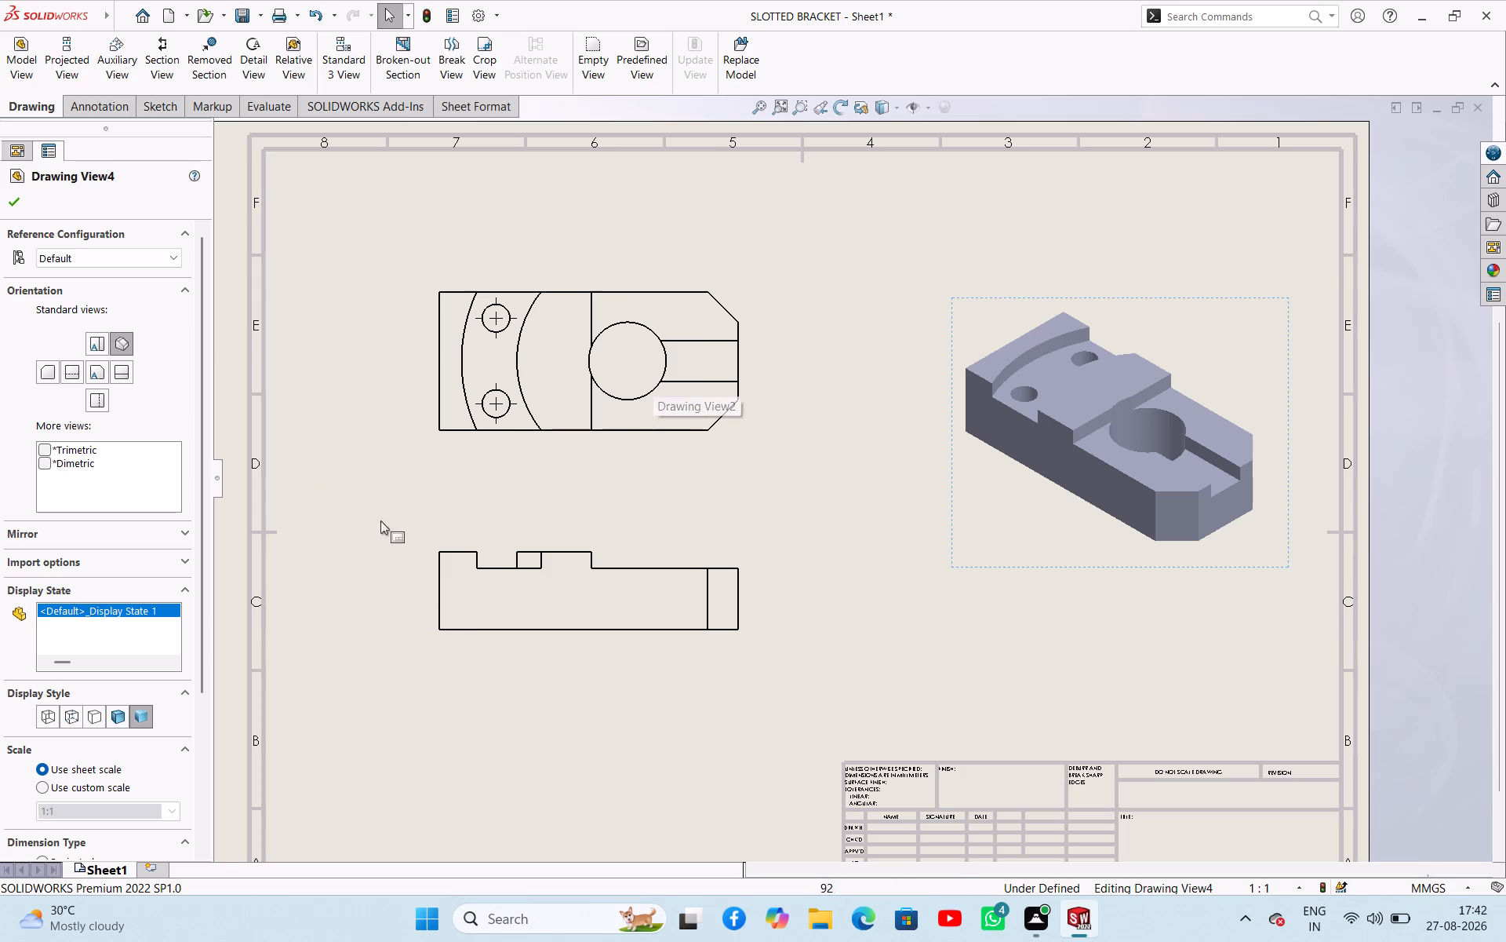
Set the display style of the top view and the front view to Hidden Lines Visible.
{"action": "left_click", "coordinate": [420, 410]}
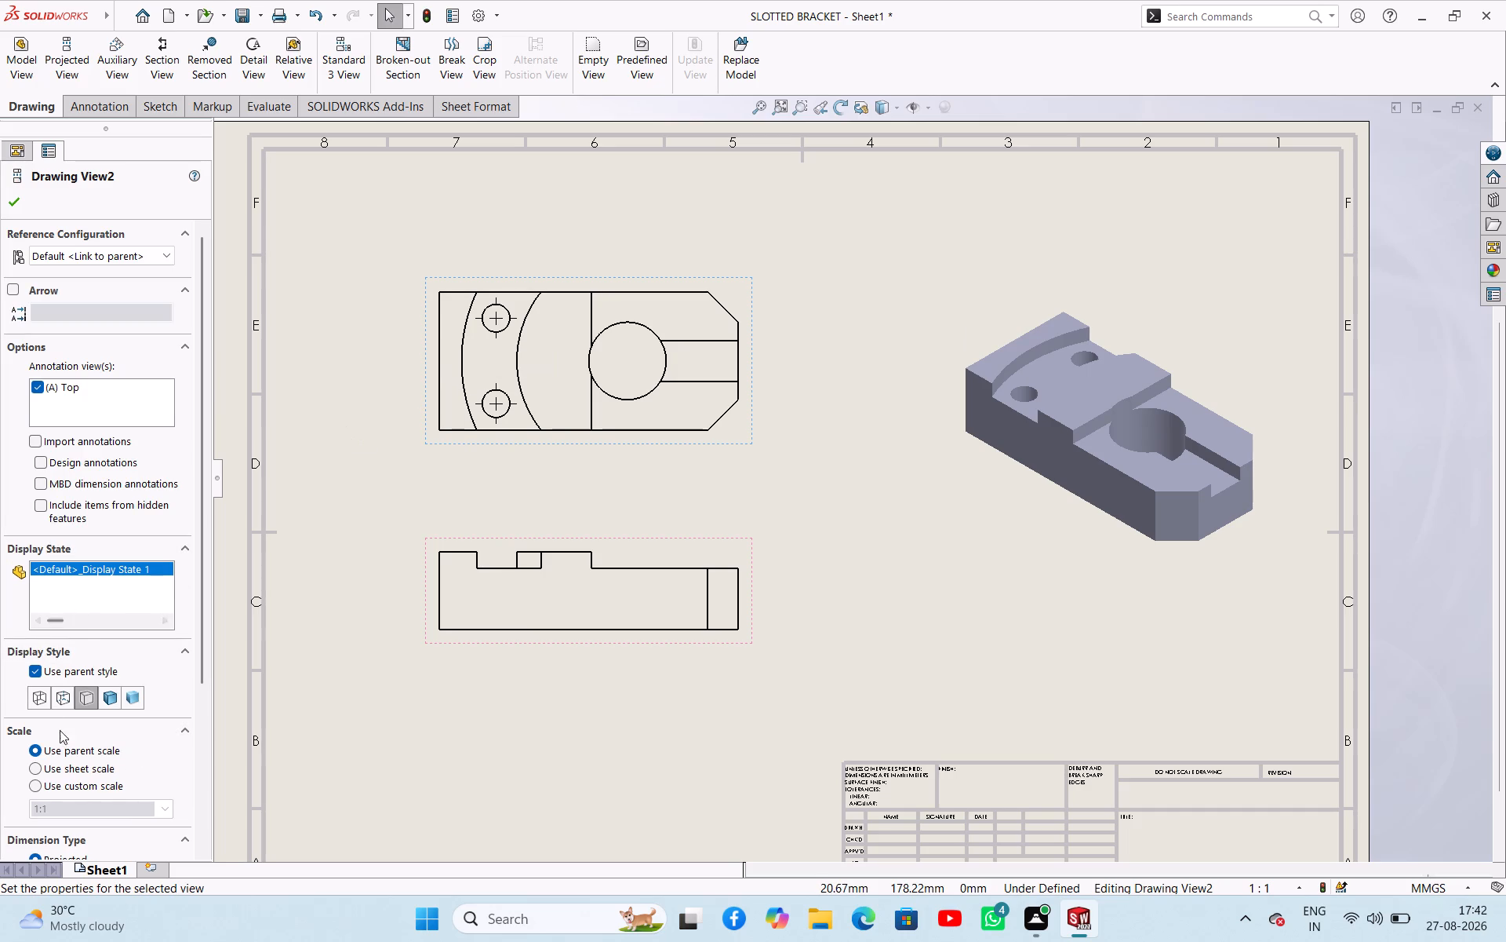
{"action": "left_click", "coordinate": [69, 697]}
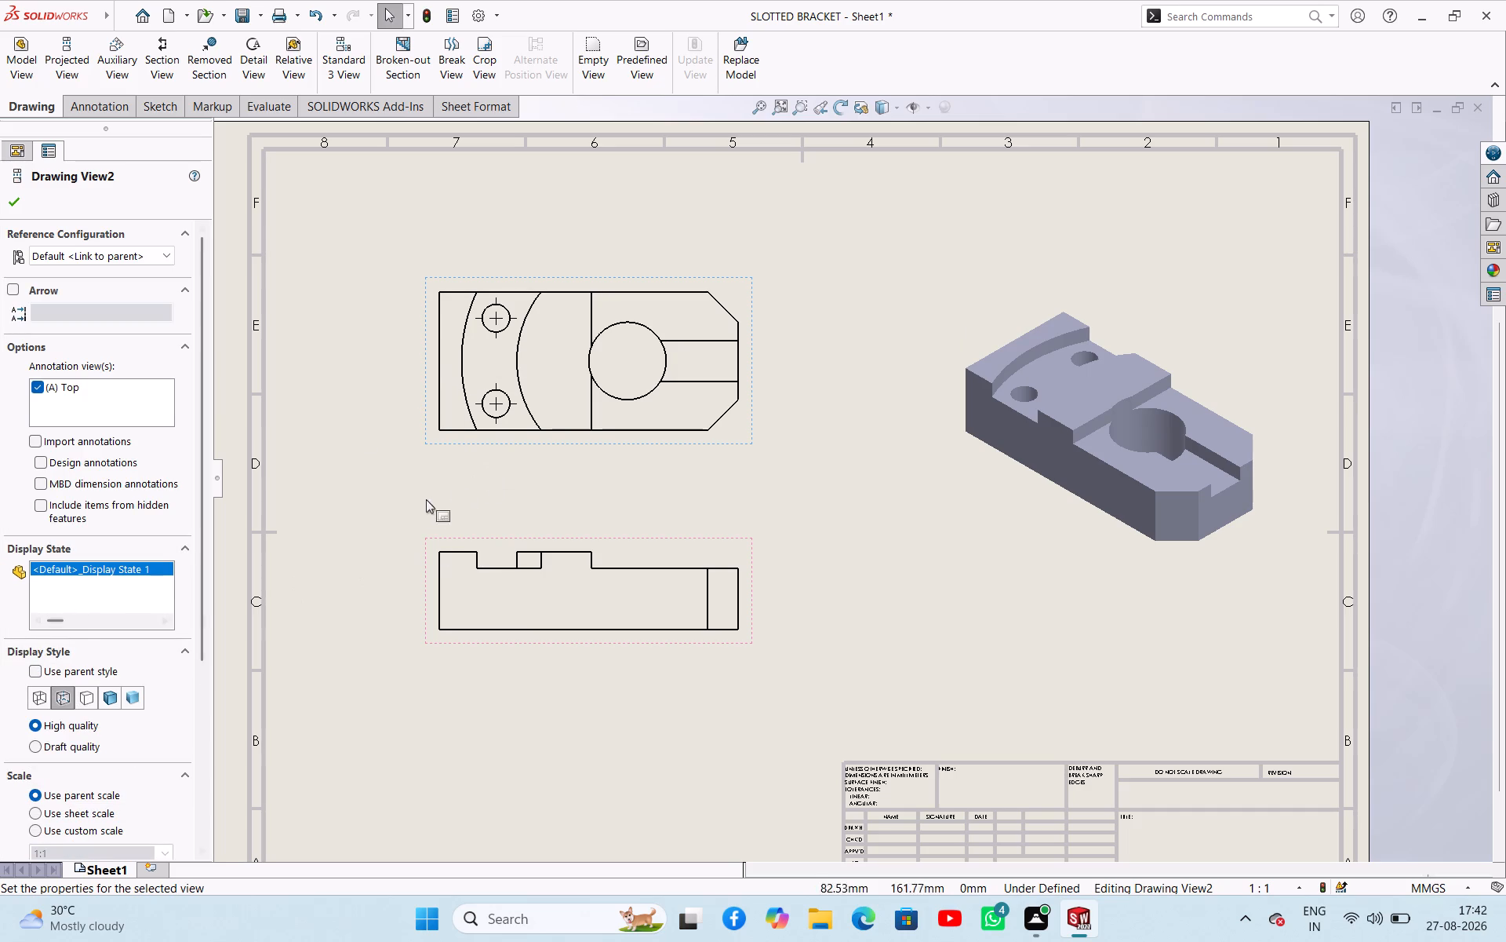
{"action": "left_click", "coordinate": [442, 525]}
{"action": "left_click", "coordinate": [431, 543]}
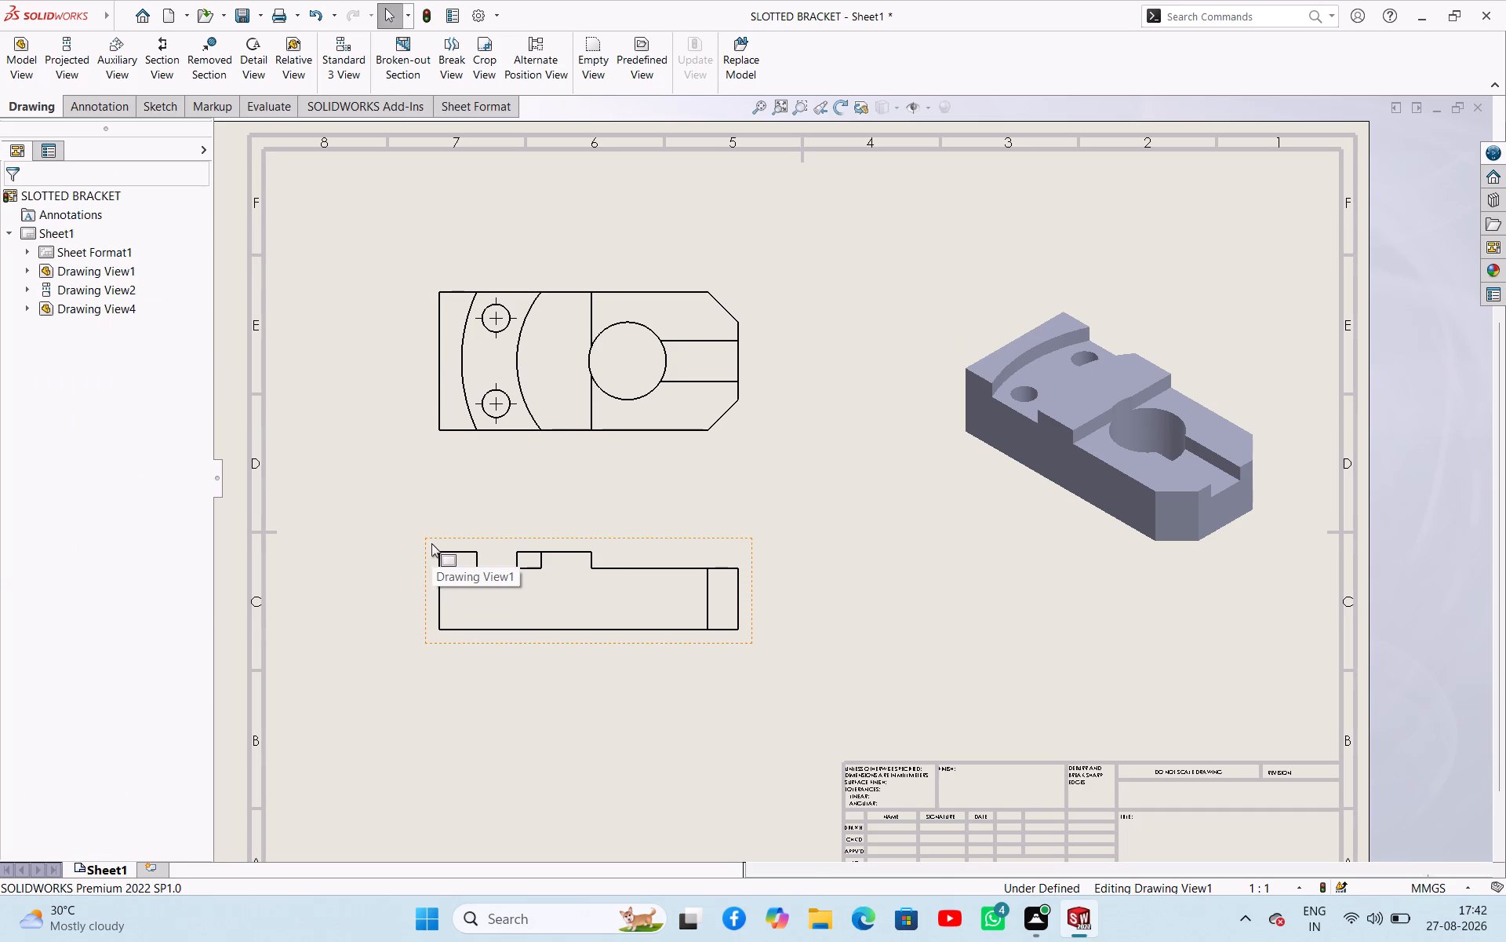
{"action": "left_click", "coordinate": [73, 724]}
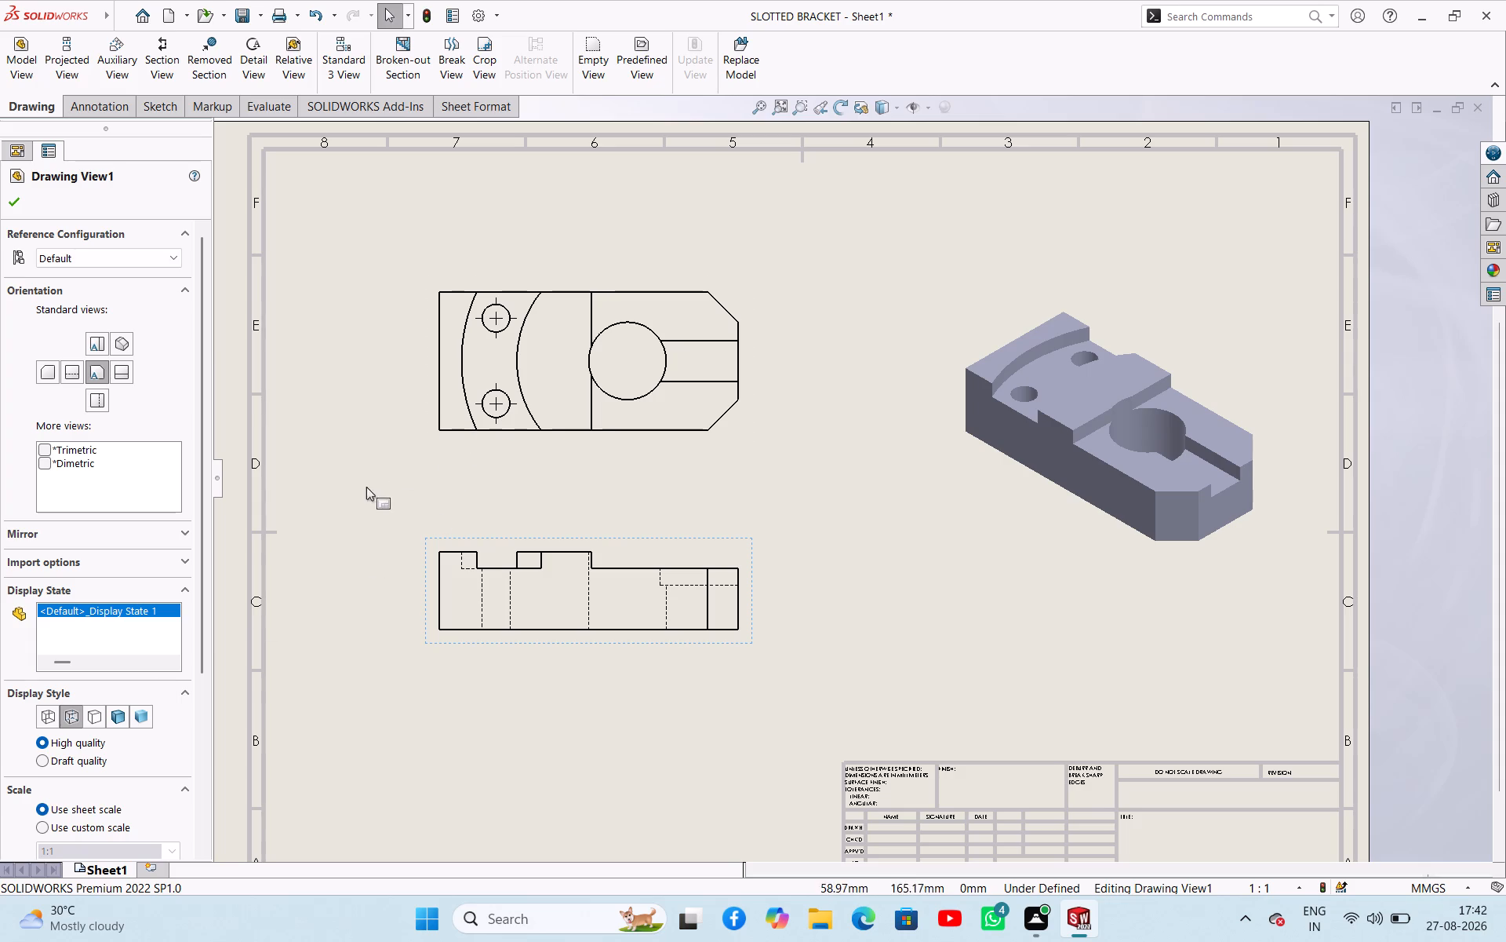
{"action": "left_click", "coordinate": [16, 204]}
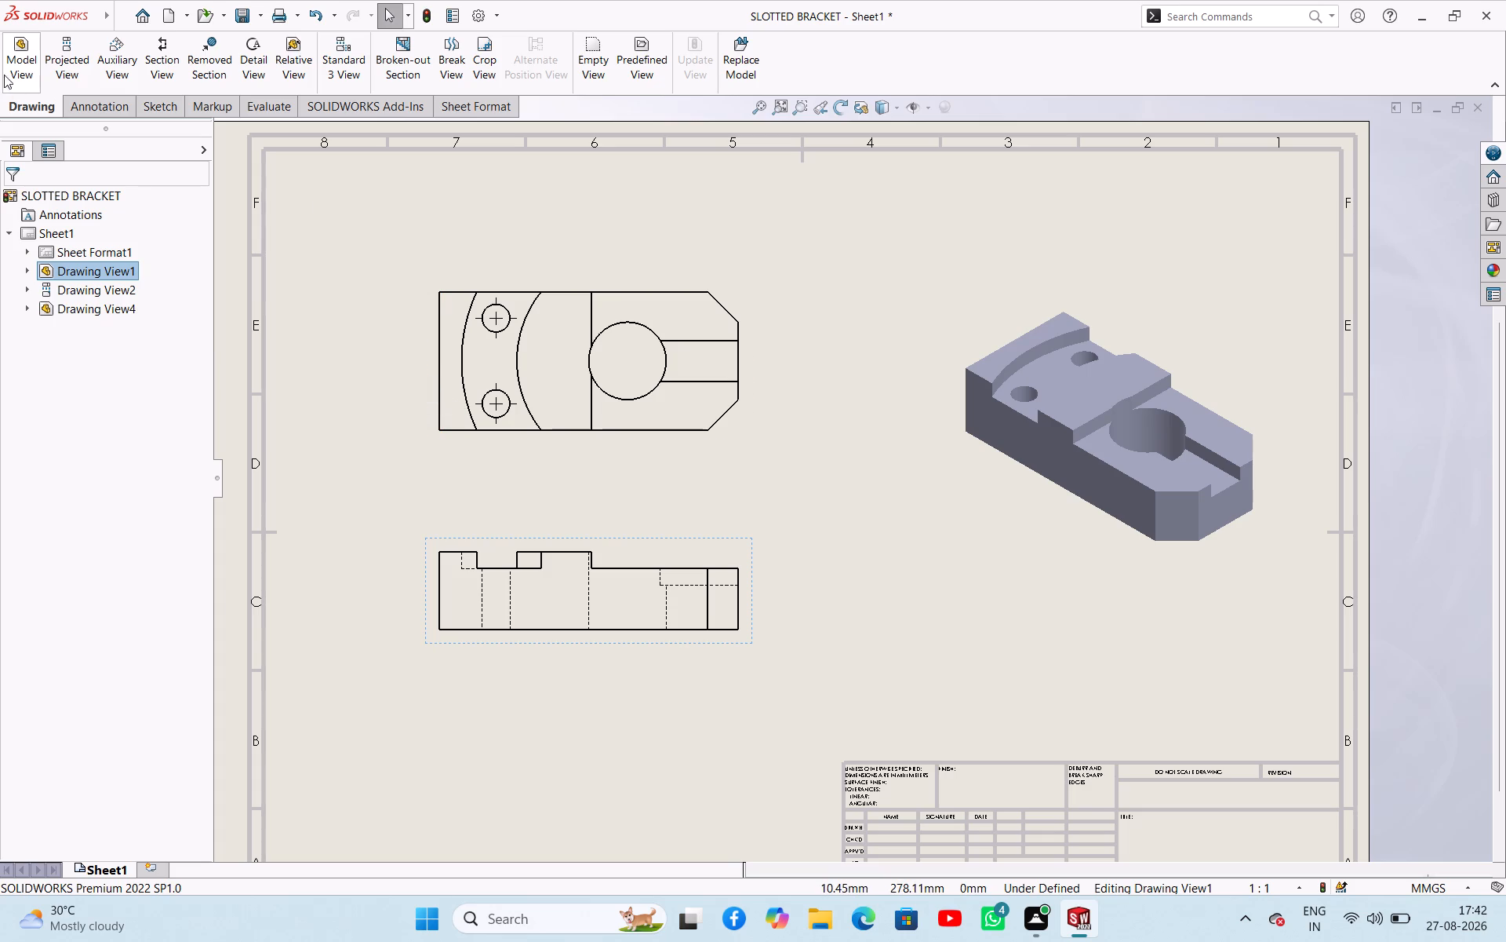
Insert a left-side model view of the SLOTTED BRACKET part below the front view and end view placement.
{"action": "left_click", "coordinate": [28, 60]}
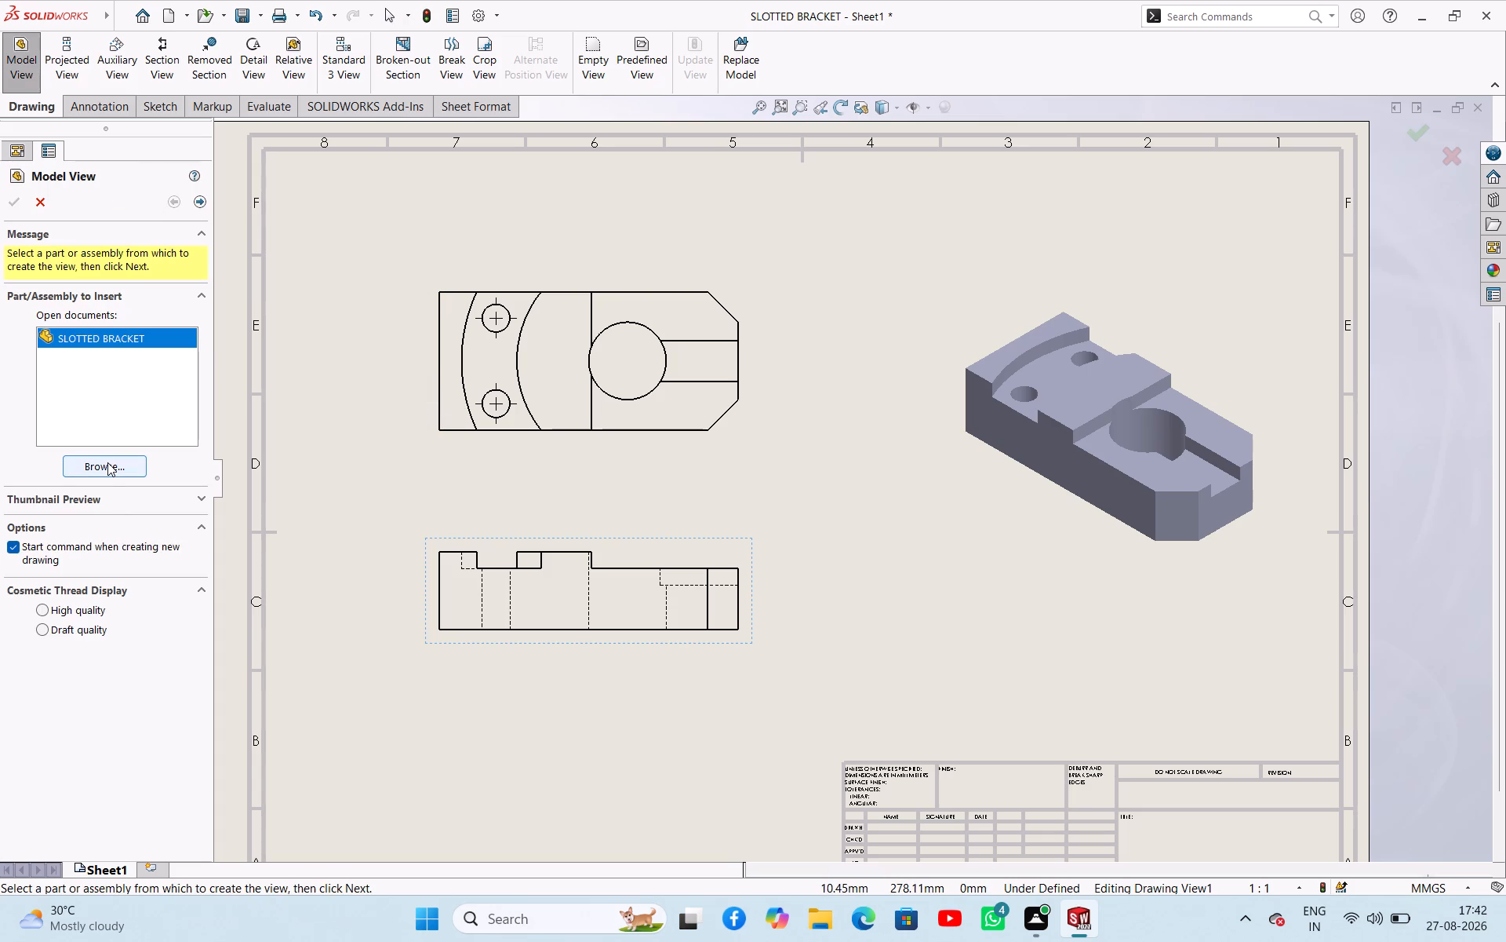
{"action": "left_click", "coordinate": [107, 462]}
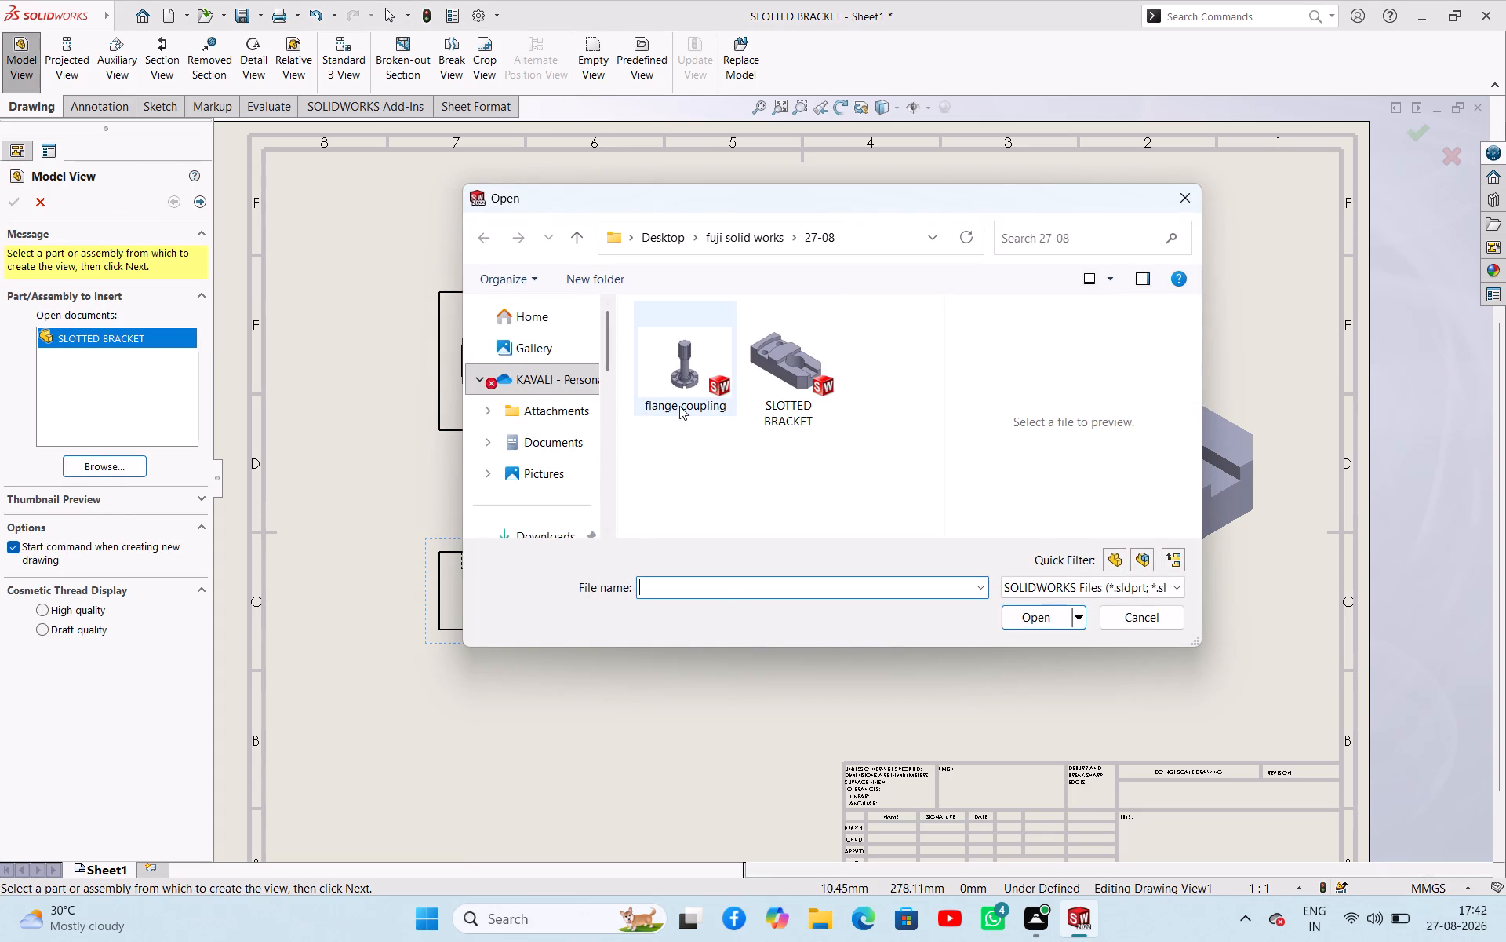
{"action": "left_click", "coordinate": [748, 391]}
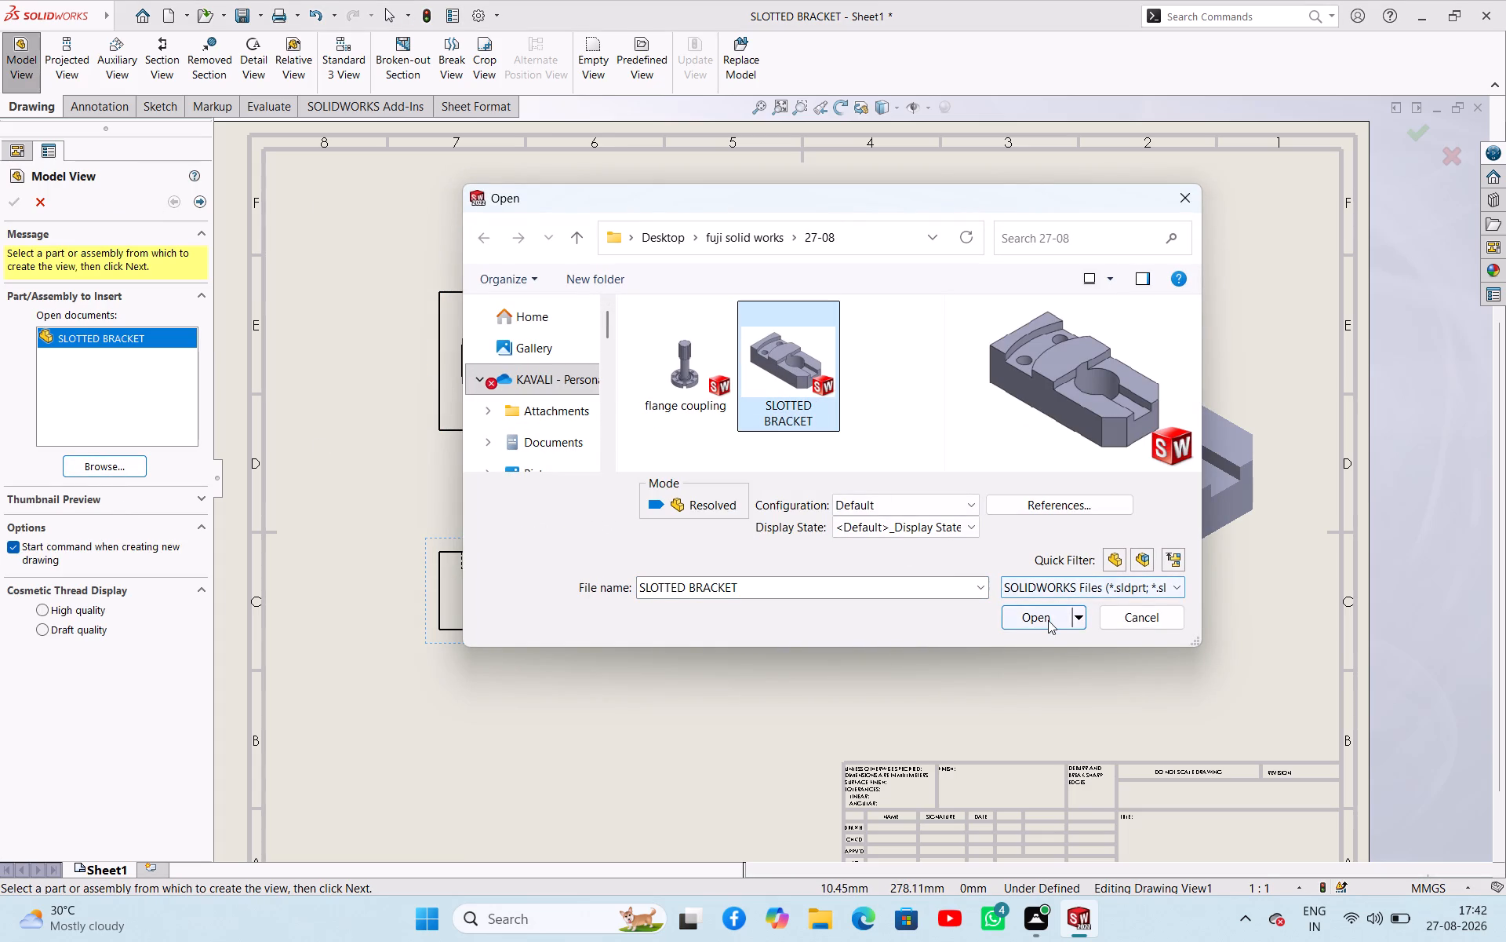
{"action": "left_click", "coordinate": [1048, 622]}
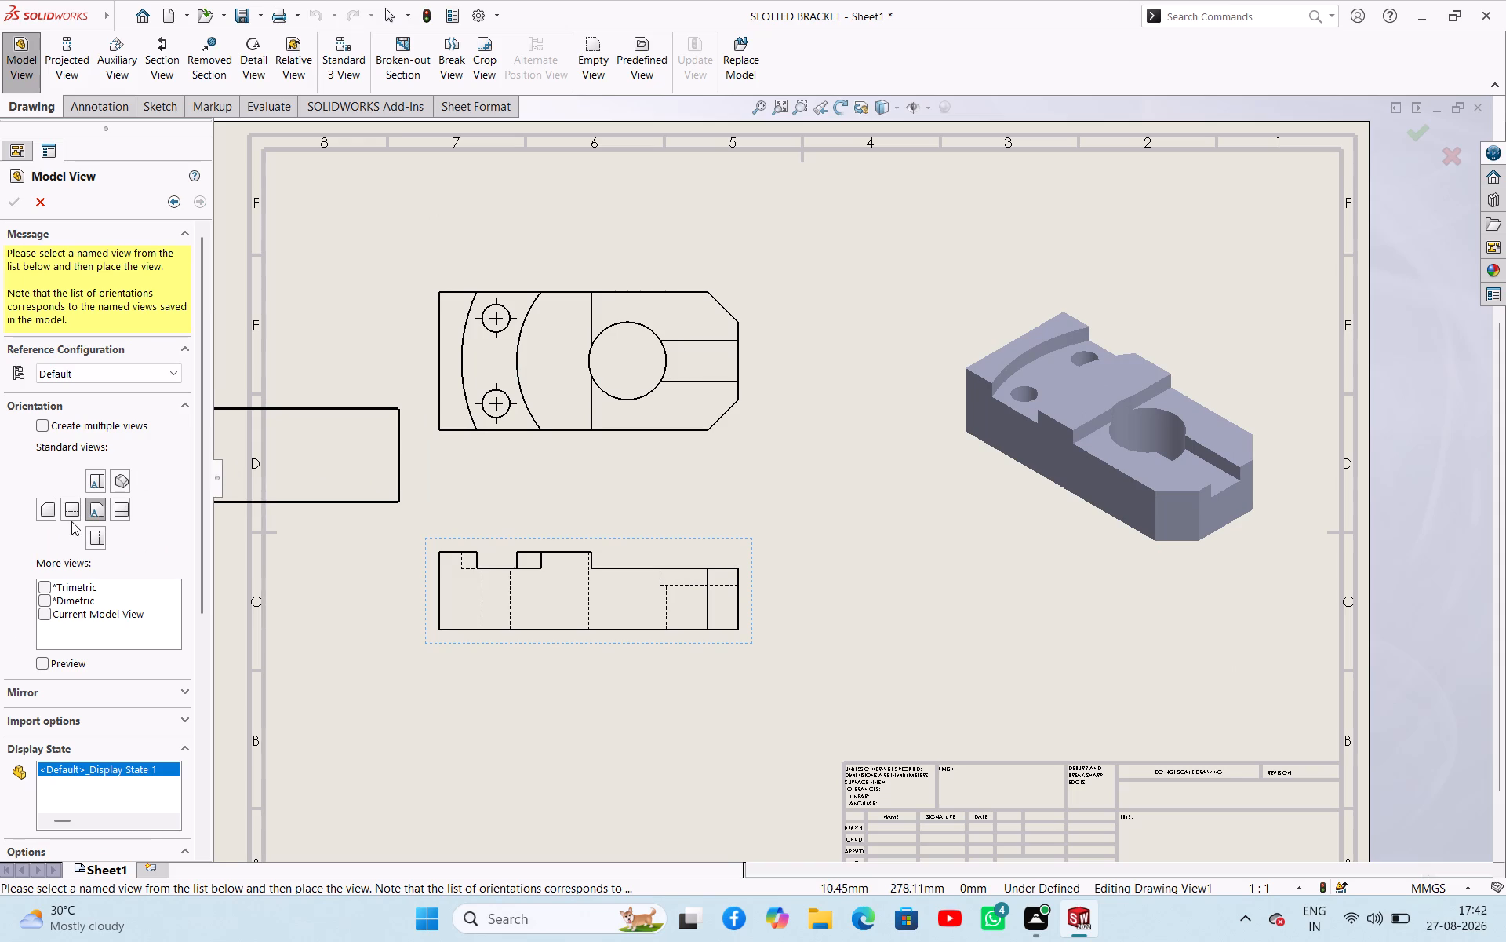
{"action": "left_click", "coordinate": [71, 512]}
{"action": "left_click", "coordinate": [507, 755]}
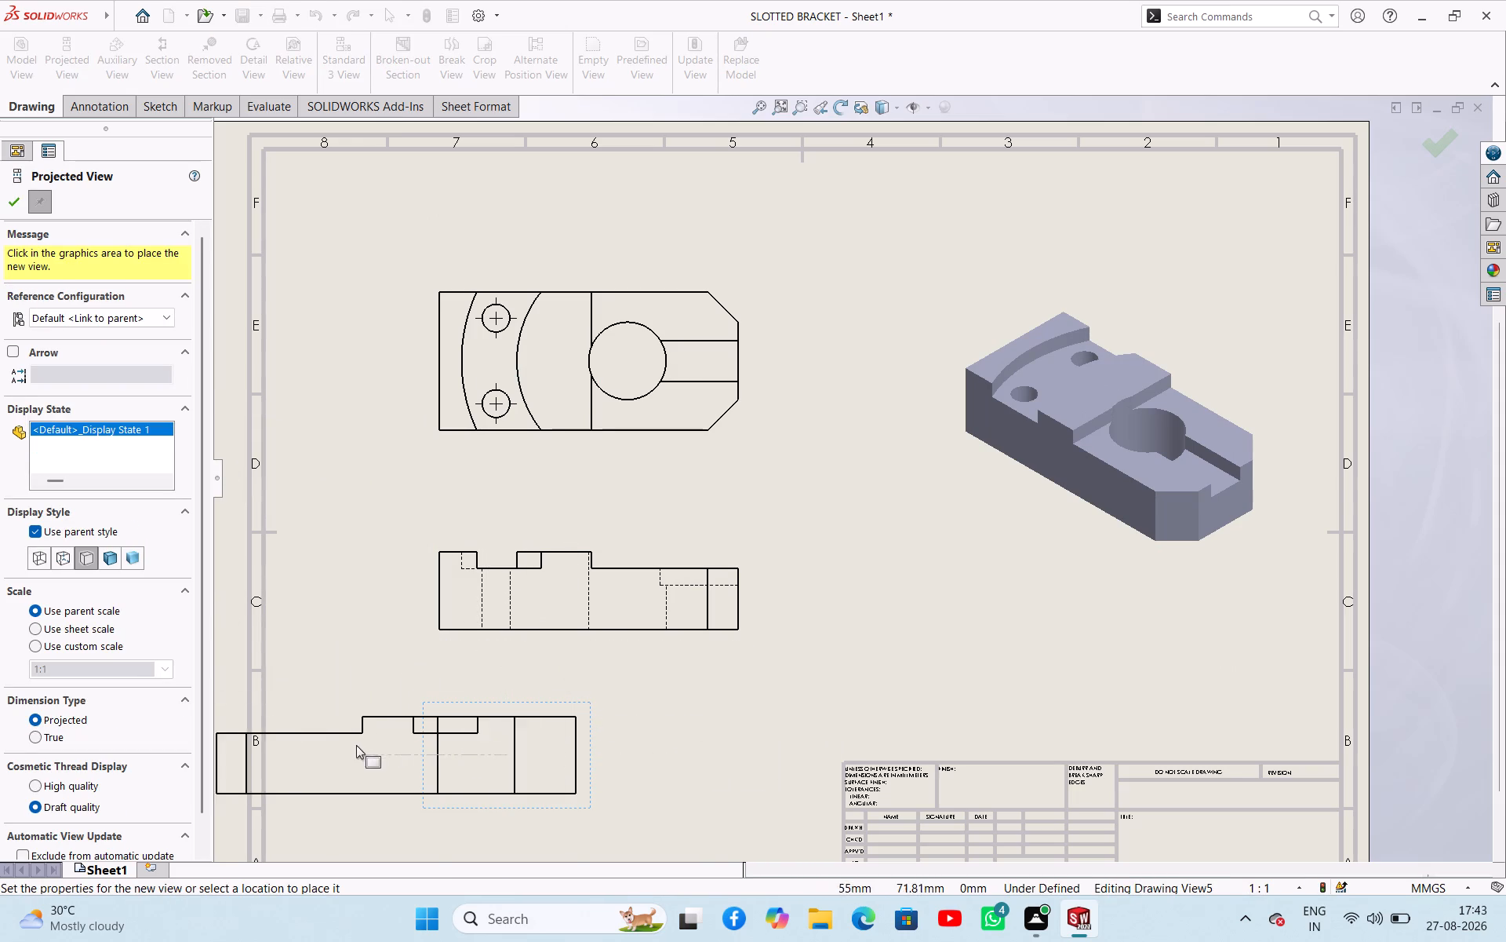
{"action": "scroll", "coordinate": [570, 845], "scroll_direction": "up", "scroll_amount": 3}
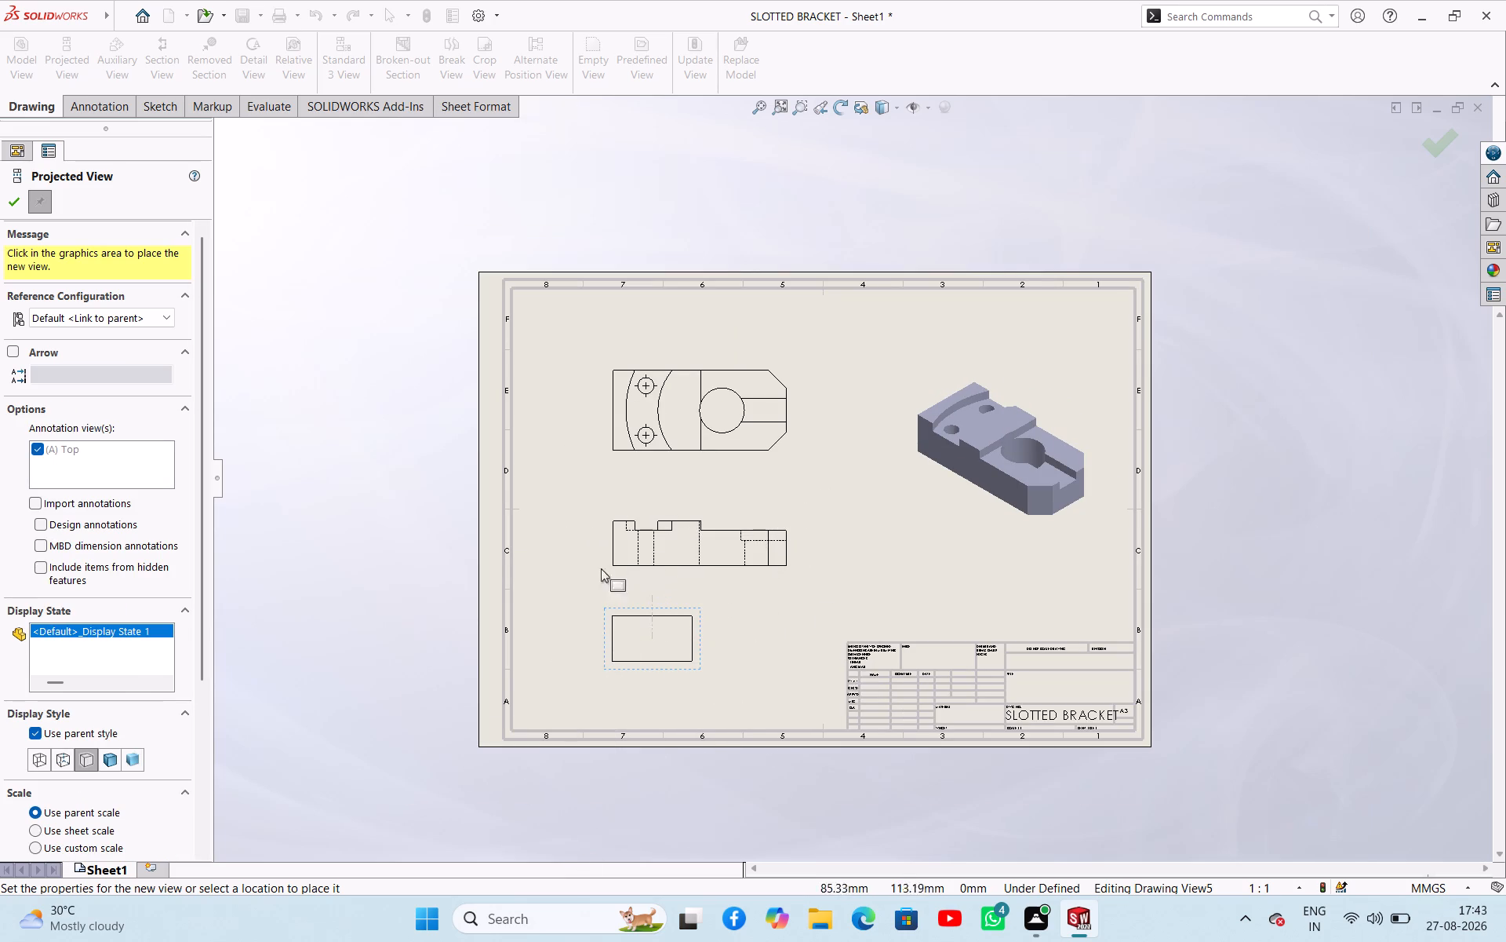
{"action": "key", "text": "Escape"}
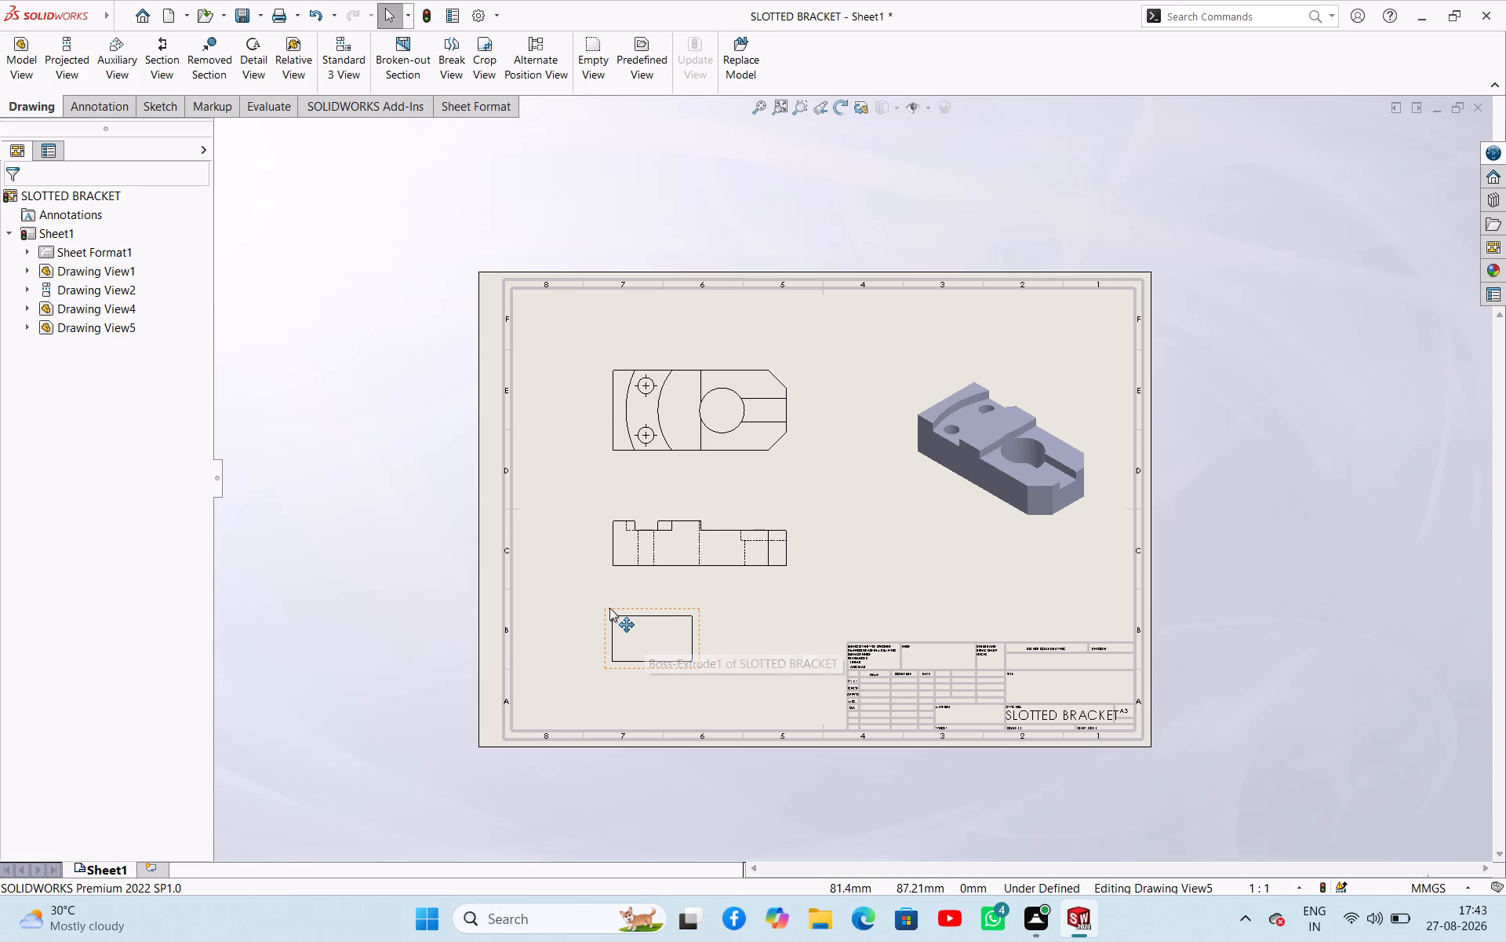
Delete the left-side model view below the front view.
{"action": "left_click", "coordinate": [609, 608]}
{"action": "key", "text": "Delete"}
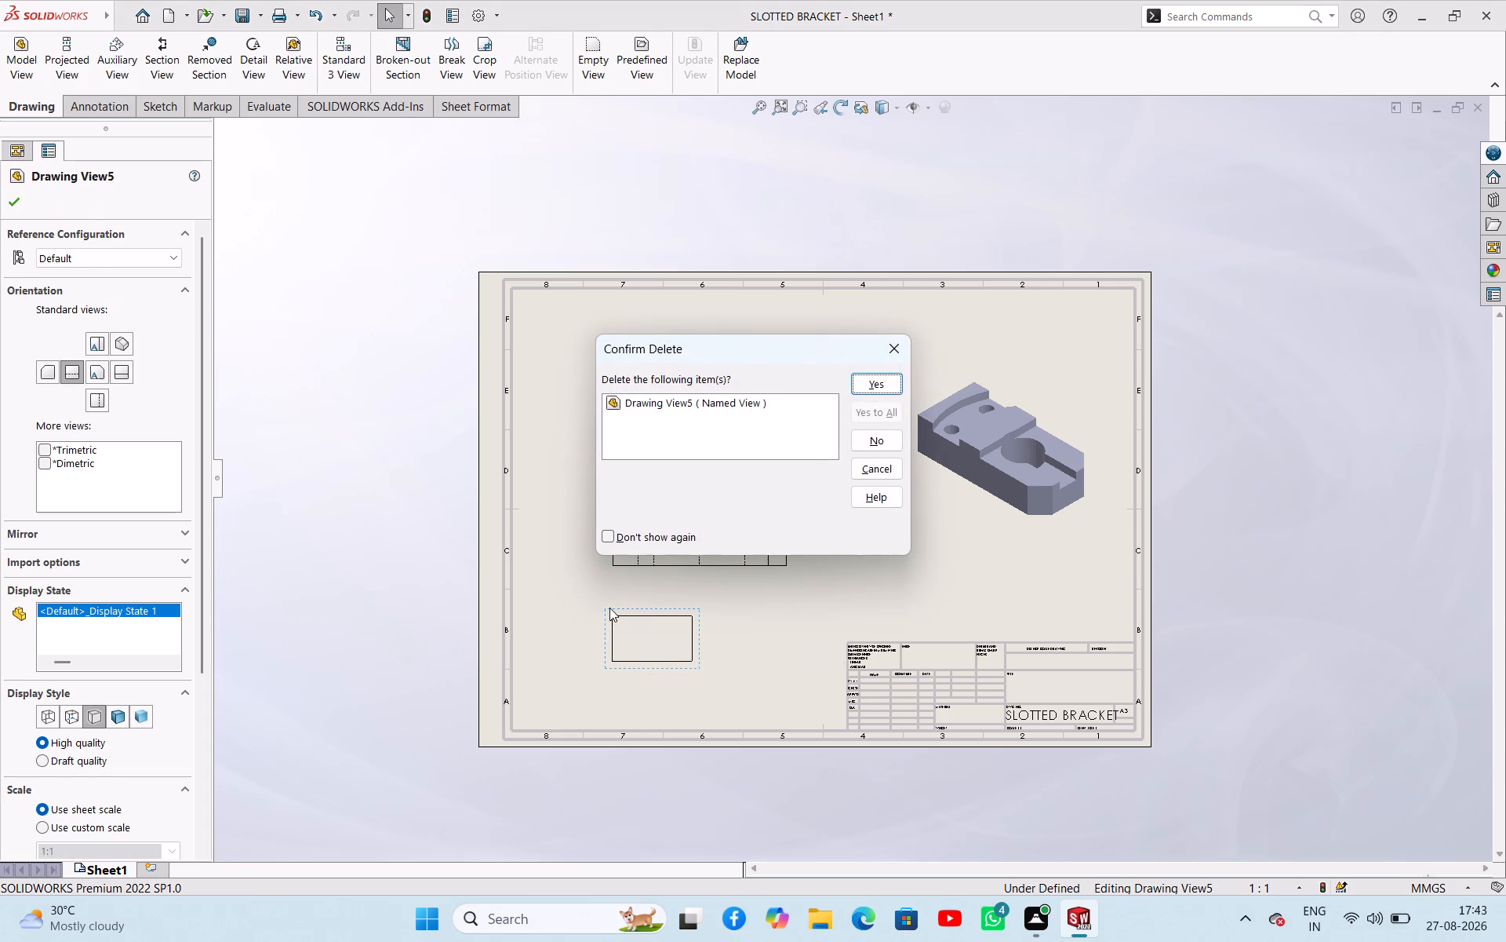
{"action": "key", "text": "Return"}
Project a side view from the top view and place it between the top view and the isometric view.
{"action": "left_click", "coordinate": [721, 459]}
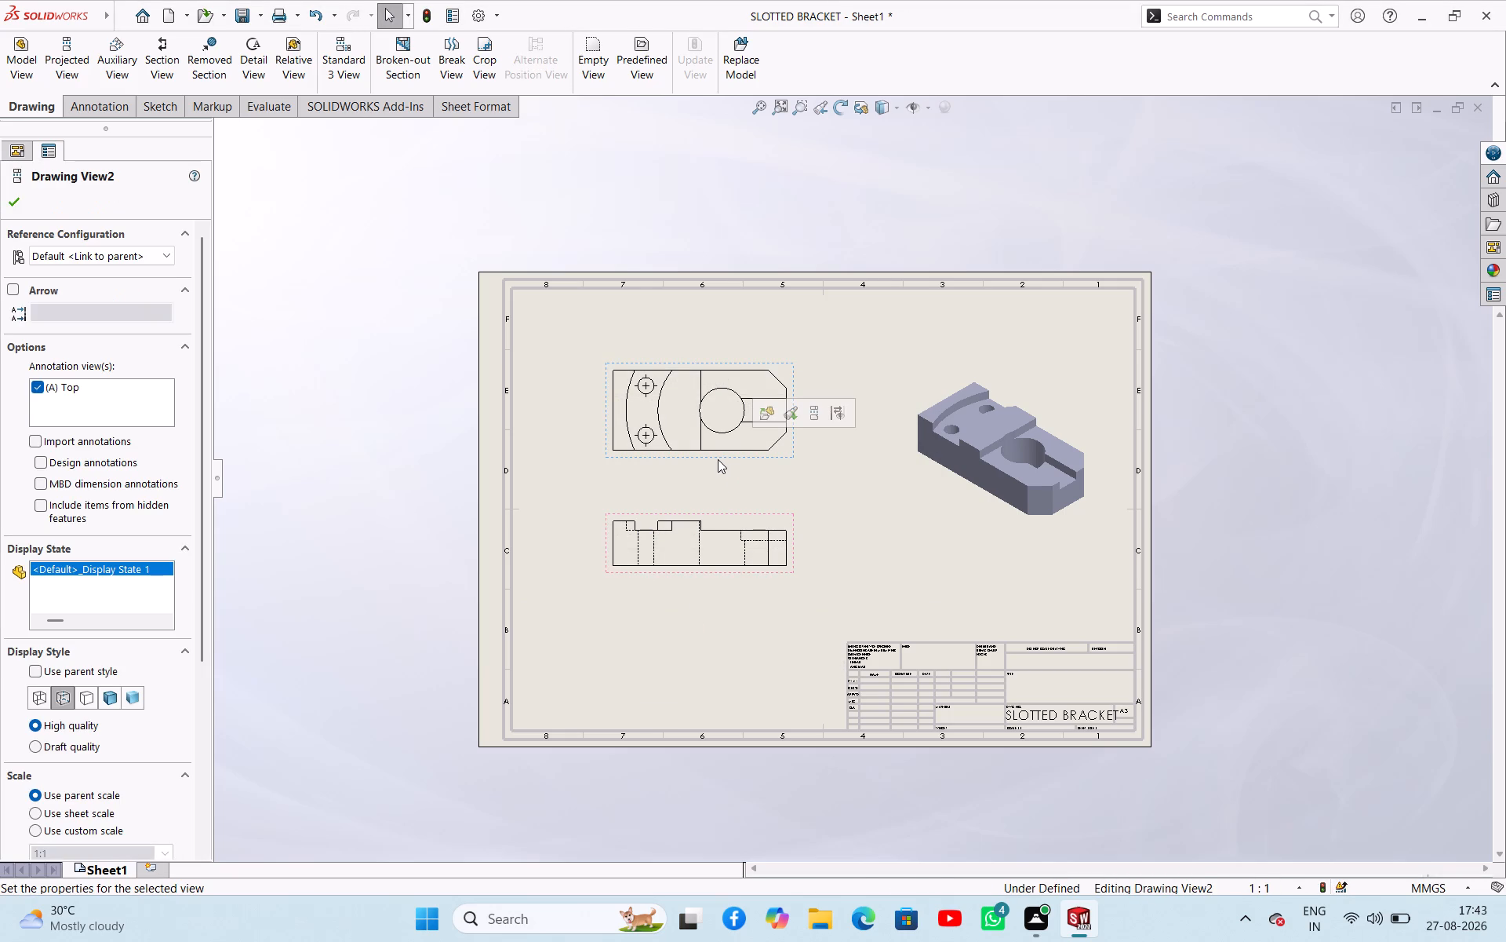
{"action": "left_click", "coordinate": [49, 69]}
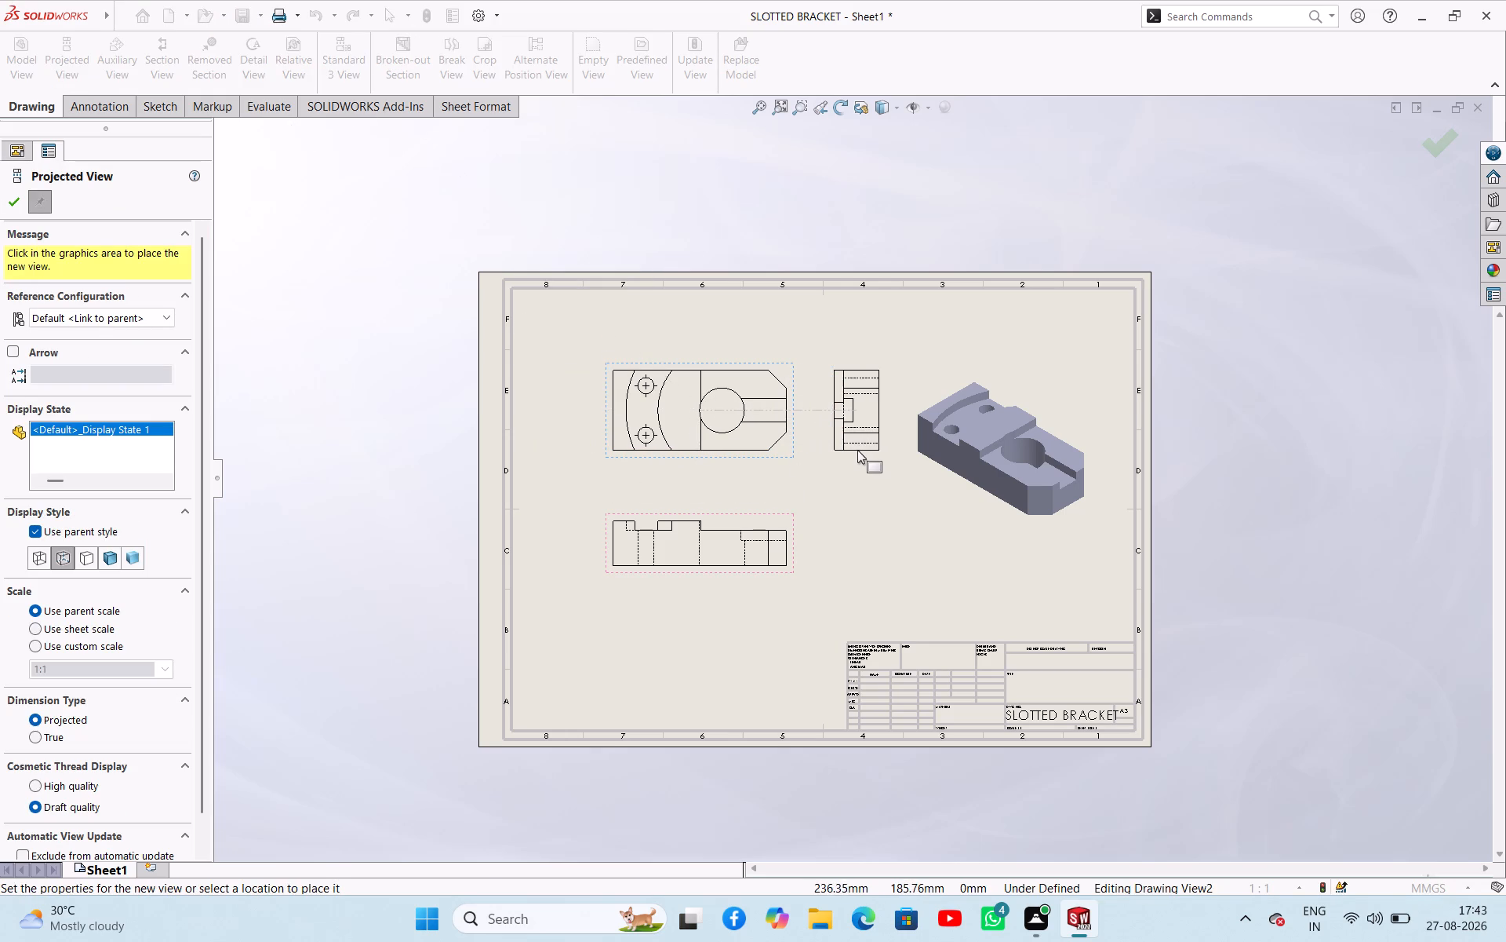
{"action": "left_click", "coordinate": [821, 445]}
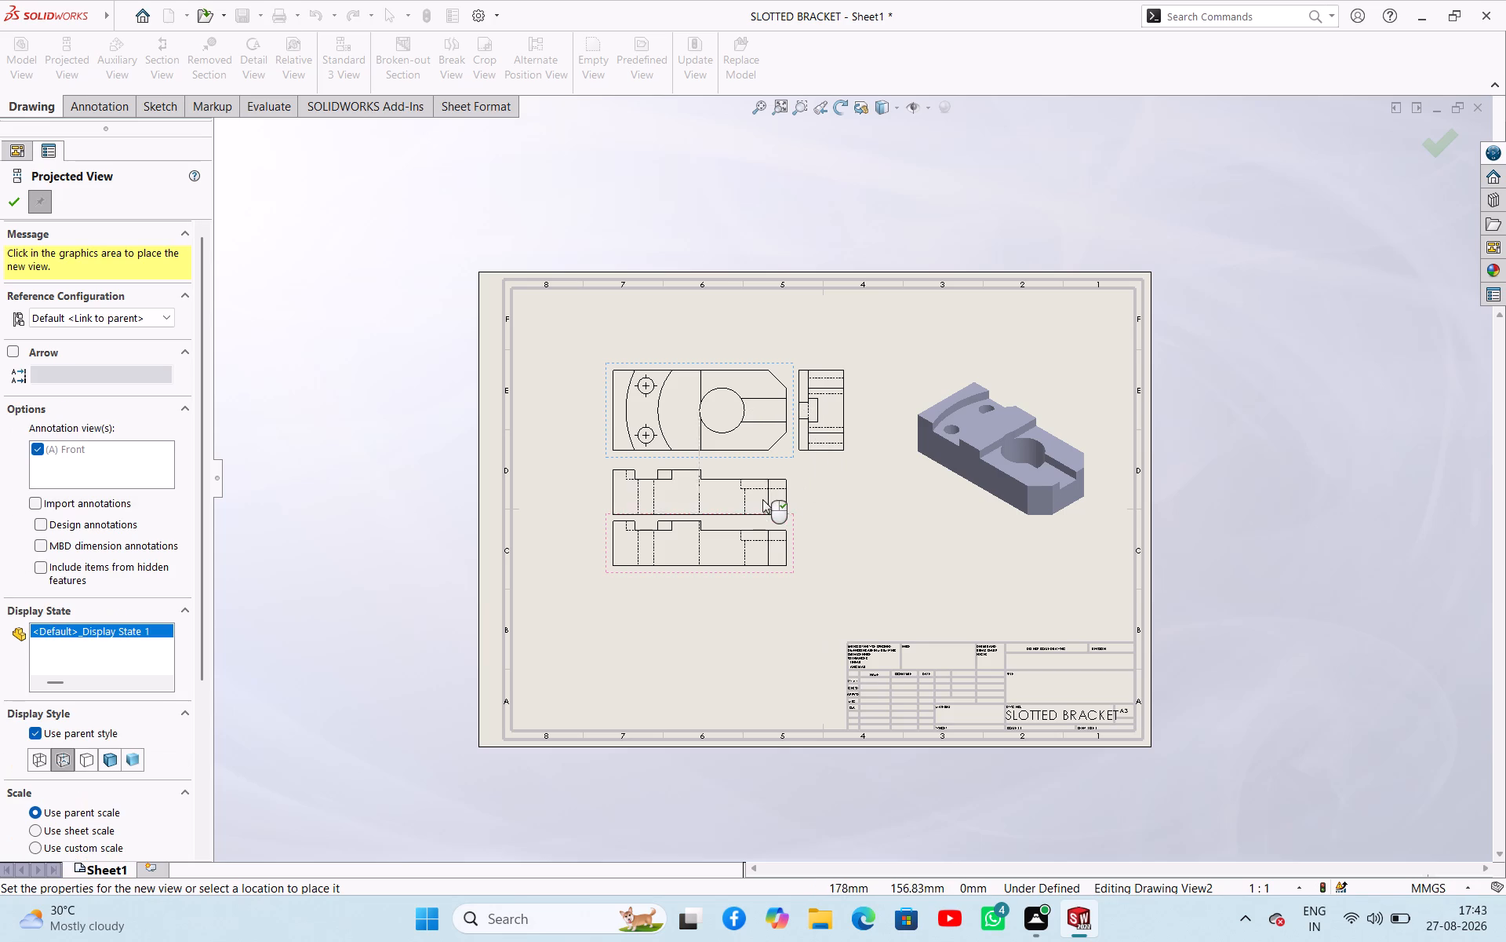
{"action": "scroll", "coordinate": [767, 504], "scroll_direction": "up", "scroll_amount": 3}
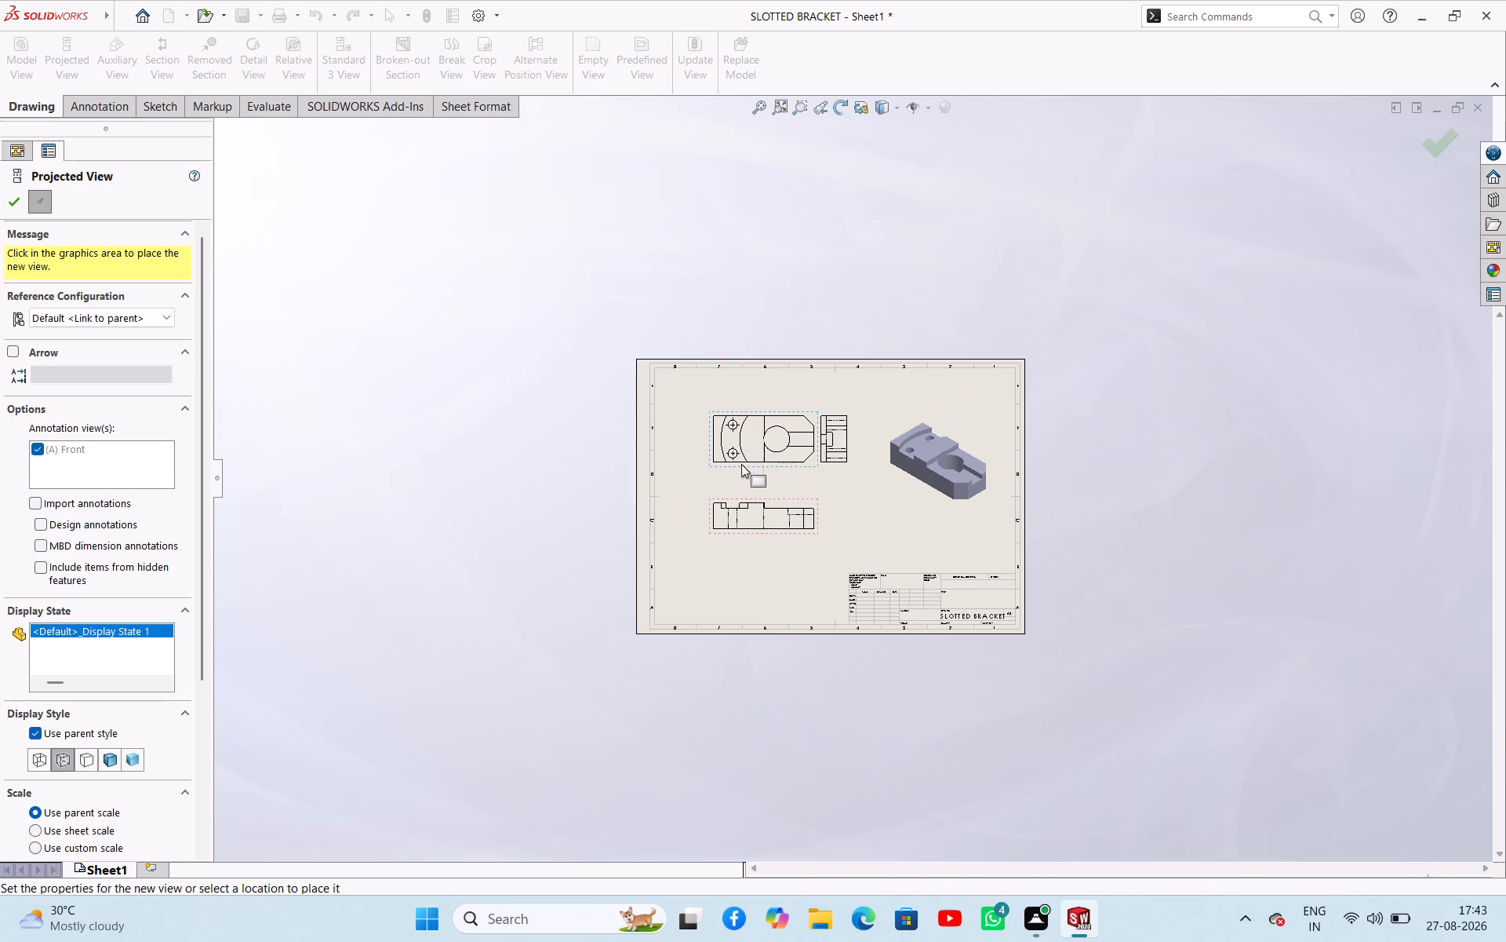
{"action": "key", "text": "Escape"}
Move the projected side view farther from the top view, leaving a wider gap between them.
{"action": "scroll", "coordinate": [747, 472], "scroll_direction": "down", "scroll_amount": 4}
{"action": "scroll", "coordinate": [792, 485], "scroll_direction": "up", "scroll_amount": 4}
{"action": "scroll", "coordinate": [837, 481], "scroll_direction": "down", "scroll_amount": 3}
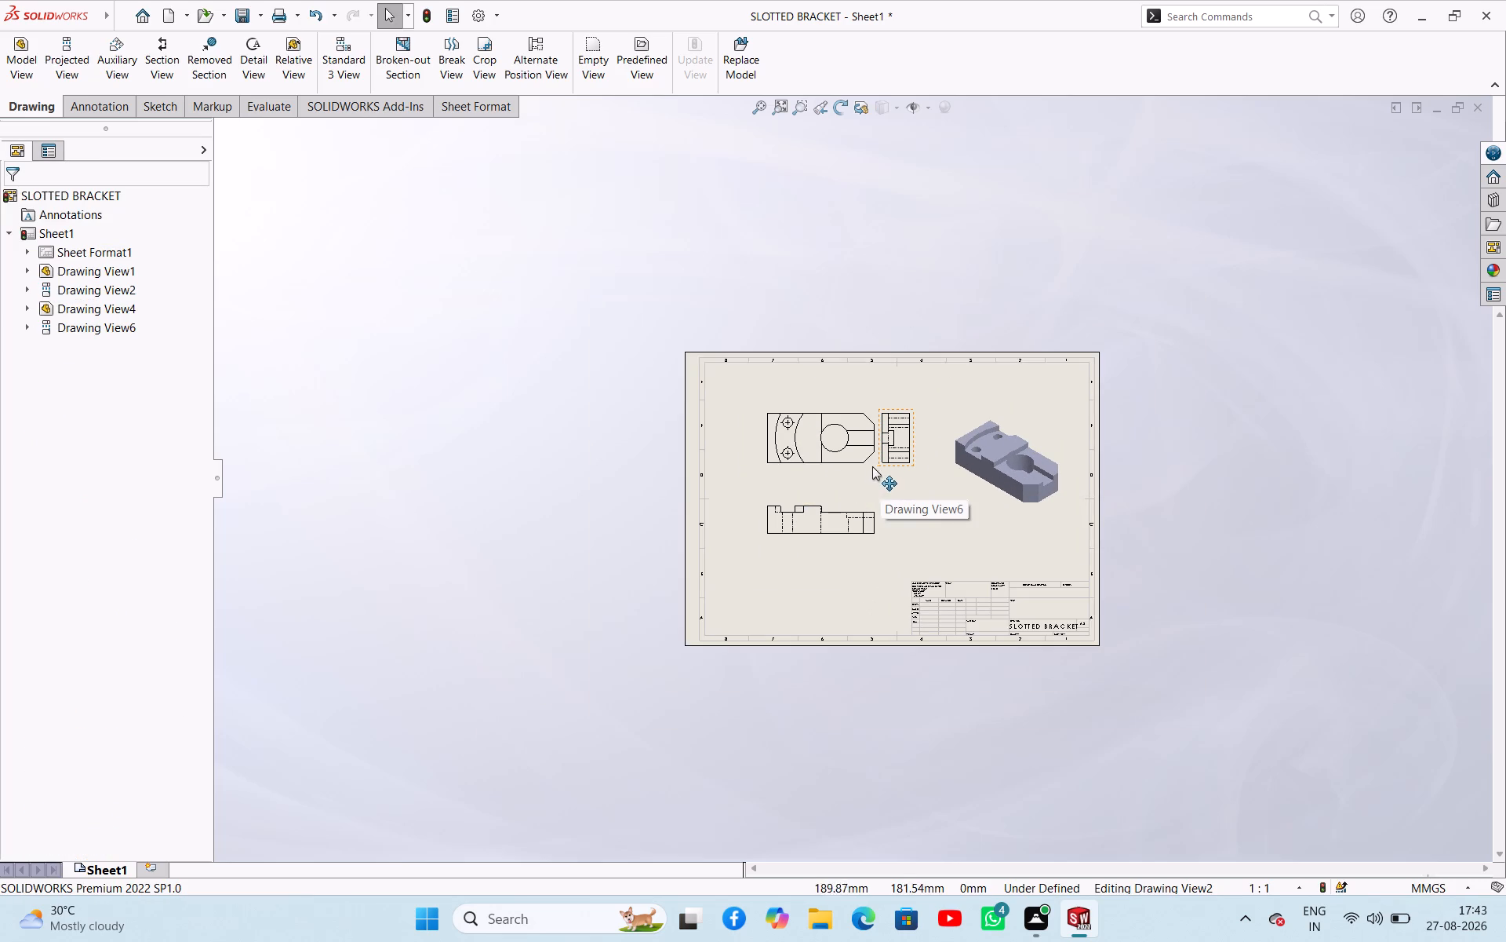
{"action": "left_click_drag", "start_coordinate": [861, 468], "coordinate": [802, 469]}
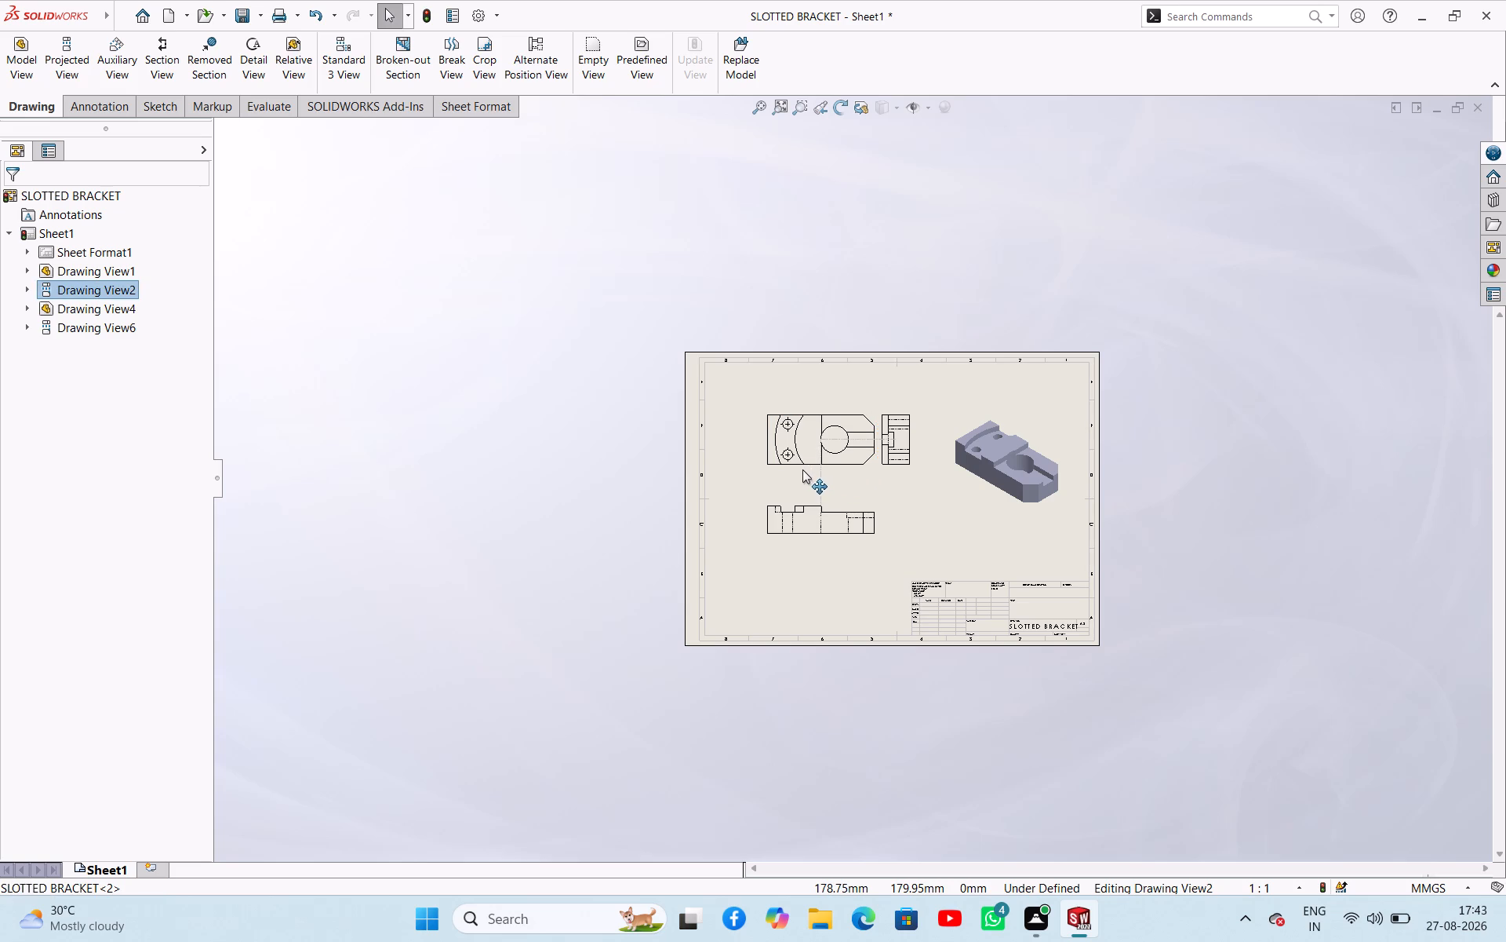
{"action": "left_click_drag", "start_coordinate": [802, 469], "coordinate": [802, 469]}
{"action": "left_click_drag", "start_coordinate": [765, 463], "coordinate": [748, 464]}
{"action": "key", "text": "Escape"}
{"action": "scroll", "coordinate": [827, 459], "scroll_direction": "down", "scroll_amount": 8}
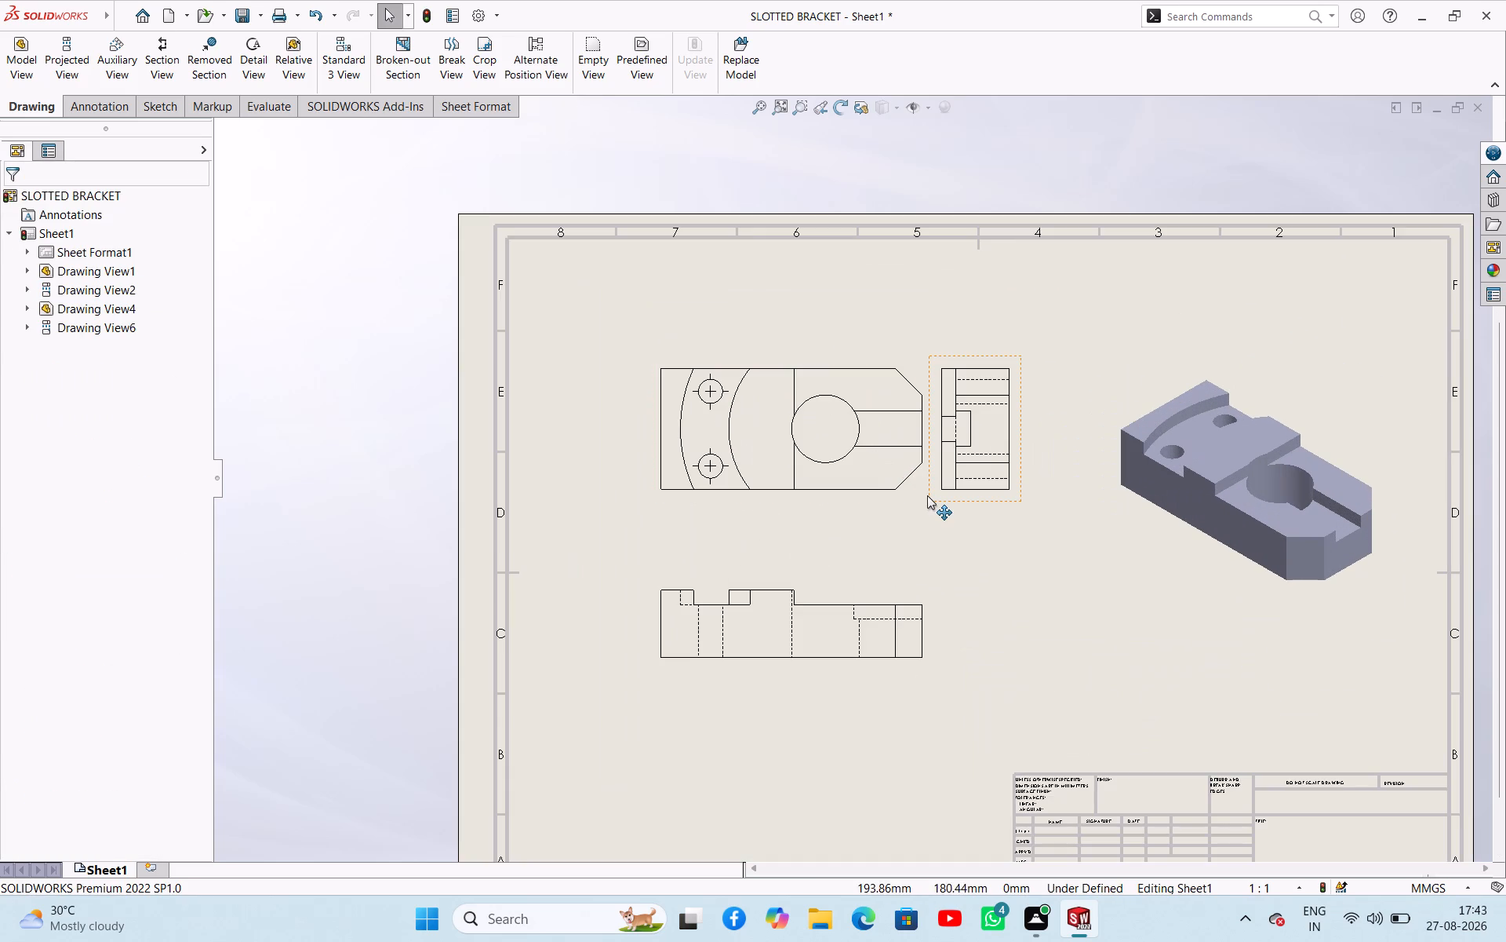
{"action": "left_click_drag", "start_coordinate": [925, 497], "coordinate": [977, 494]}
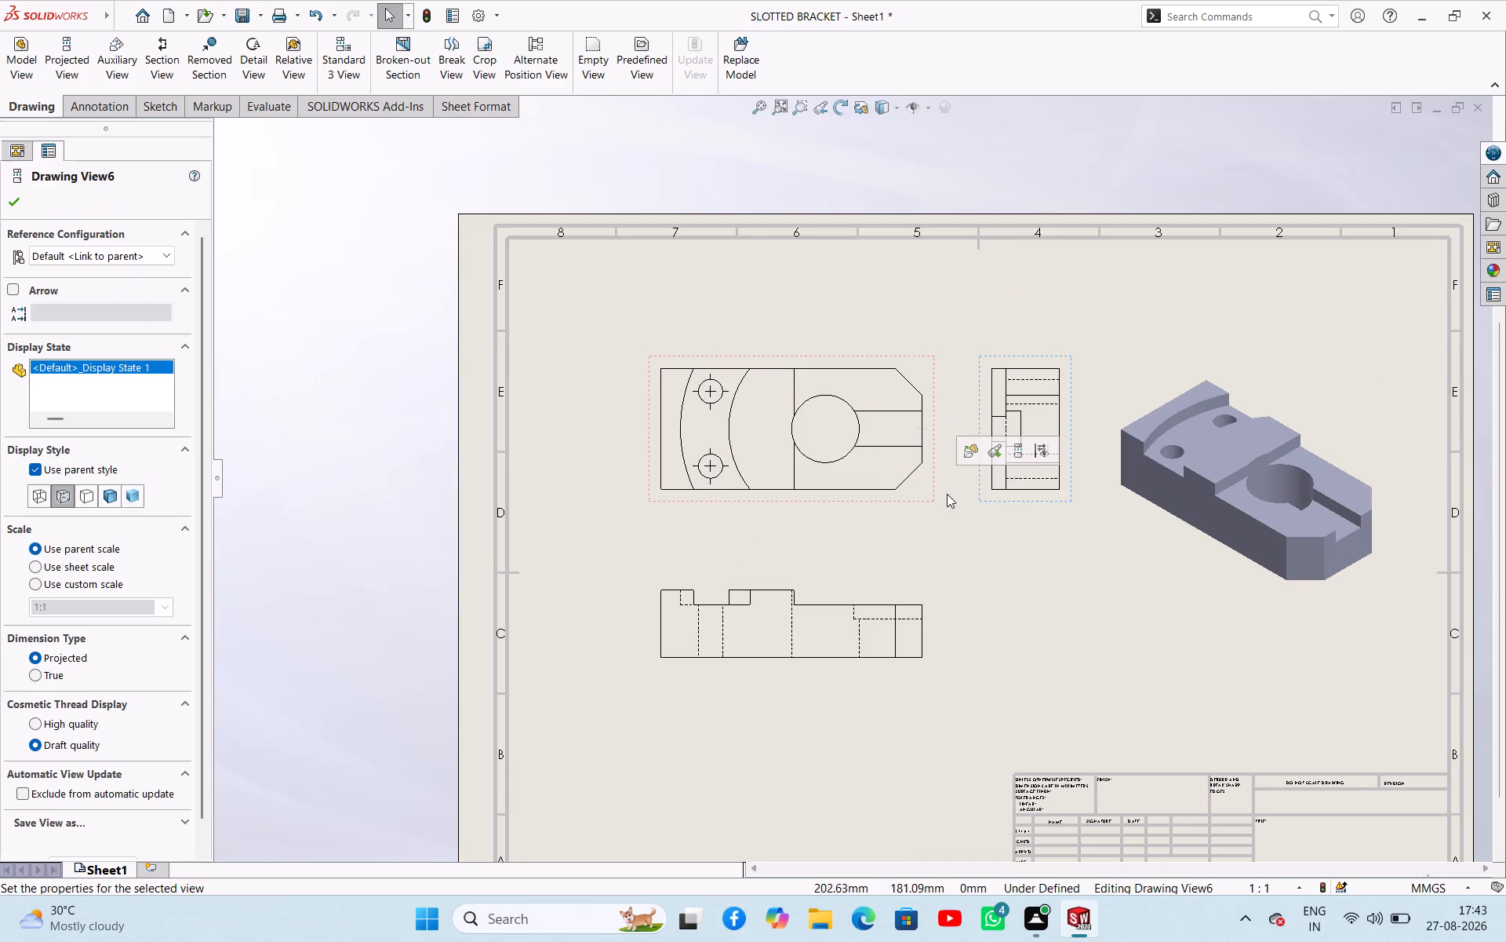
{"action": "left_click_drag", "start_coordinate": [929, 492], "coordinate": [889, 493]}
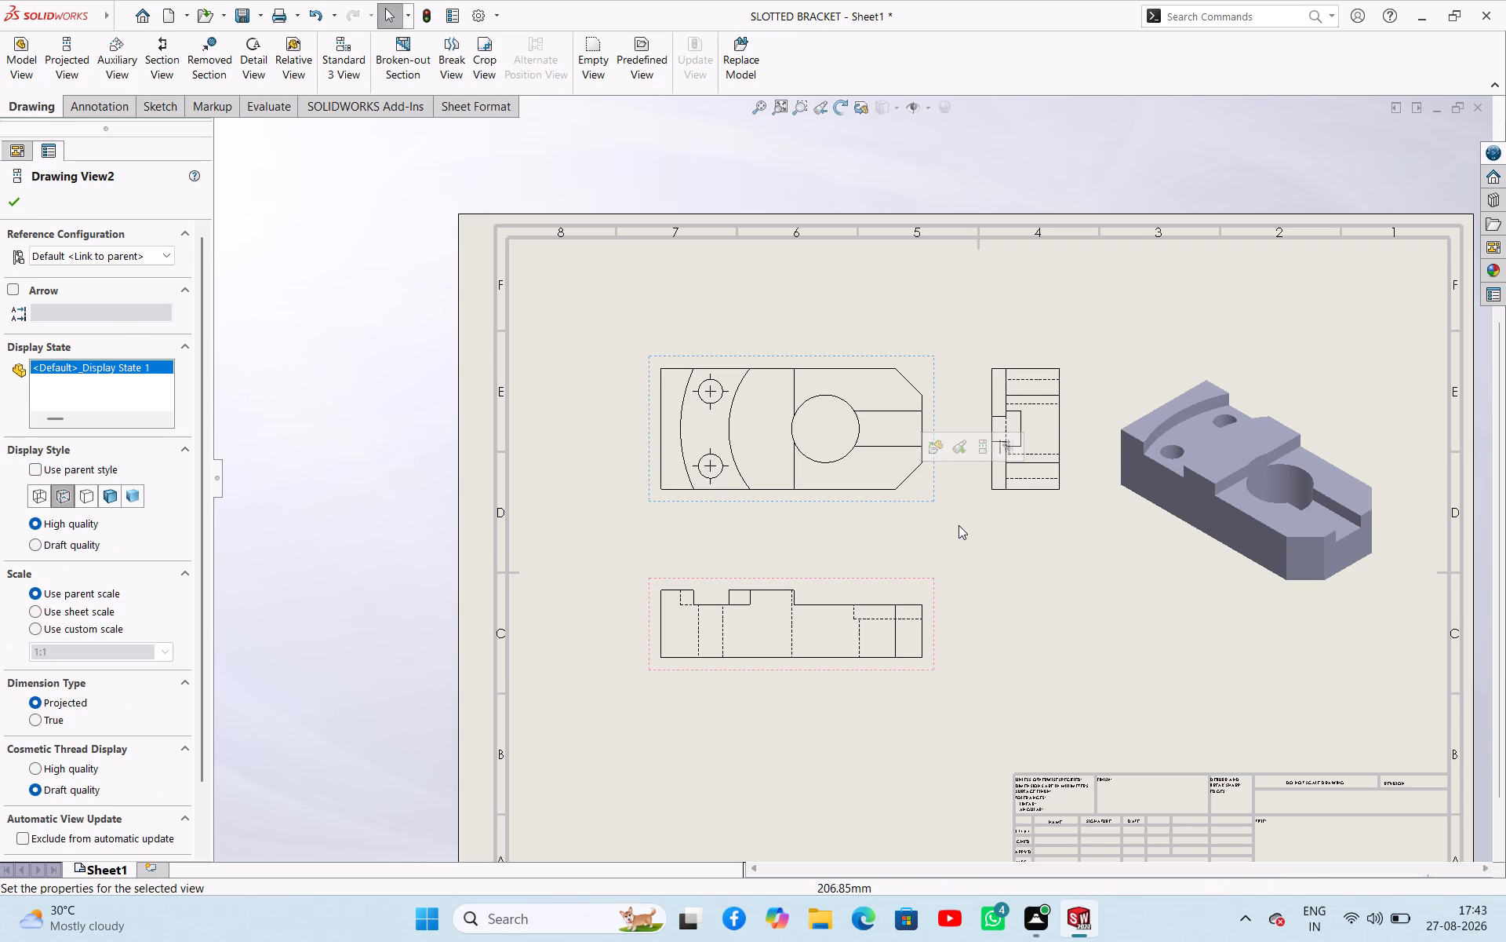
{"action": "left_click", "coordinate": [959, 525]}
Move the front view toward the sheet's lower-left area and reposition the top view above it, leaving room for dimensions.
{"action": "left_click_drag", "start_coordinate": [933, 504], "coordinate": [799, 479]}
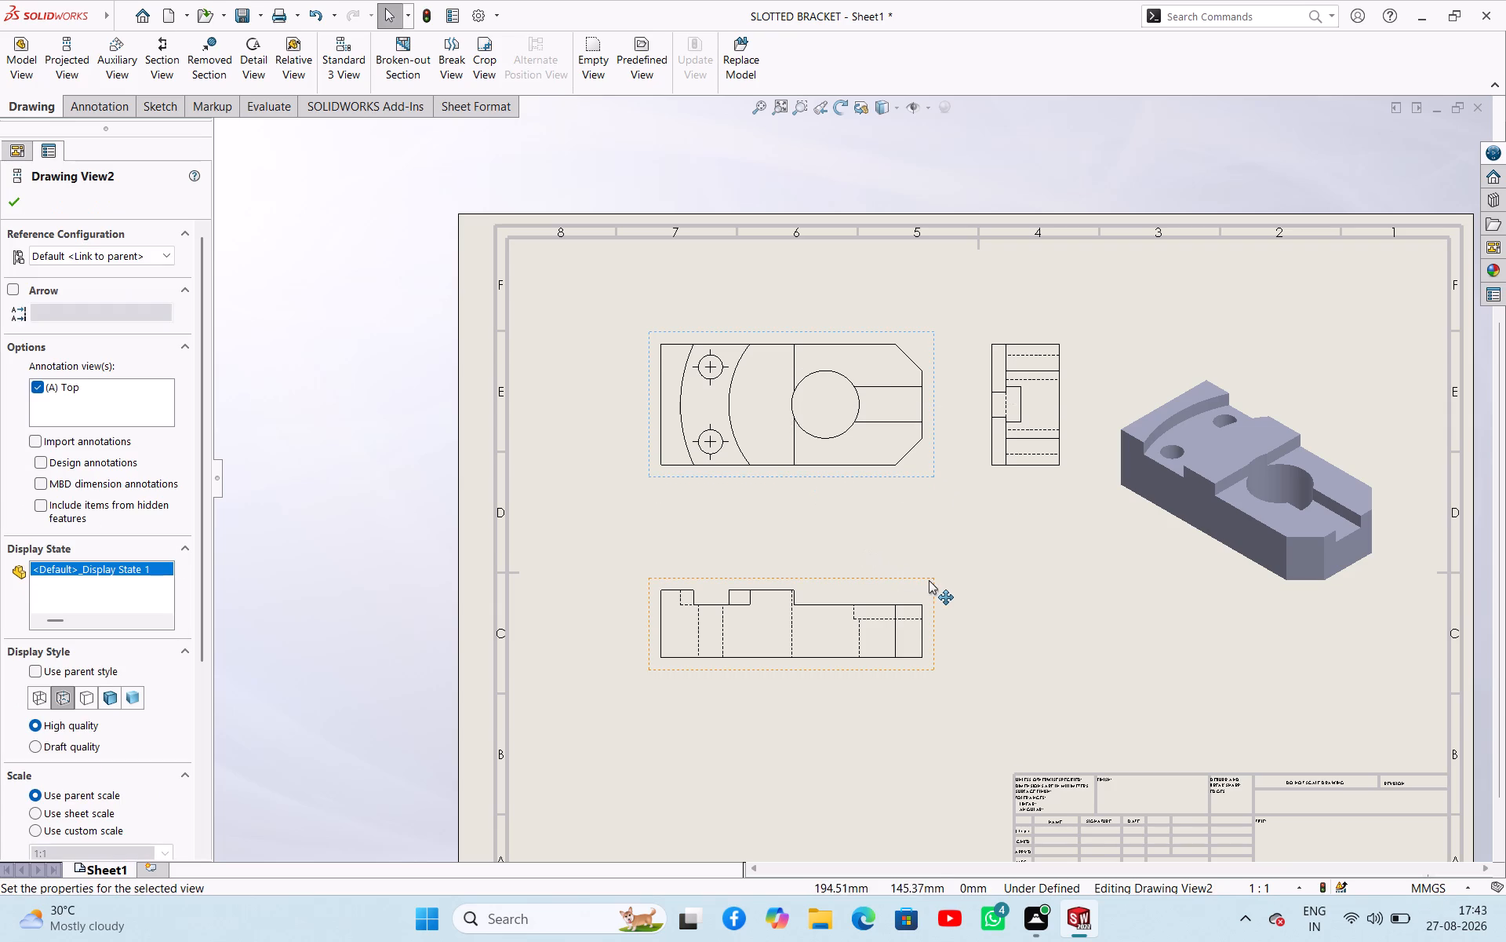
{"action": "left_click_drag", "start_coordinate": [929, 580], "coordinate": [862, 644]}
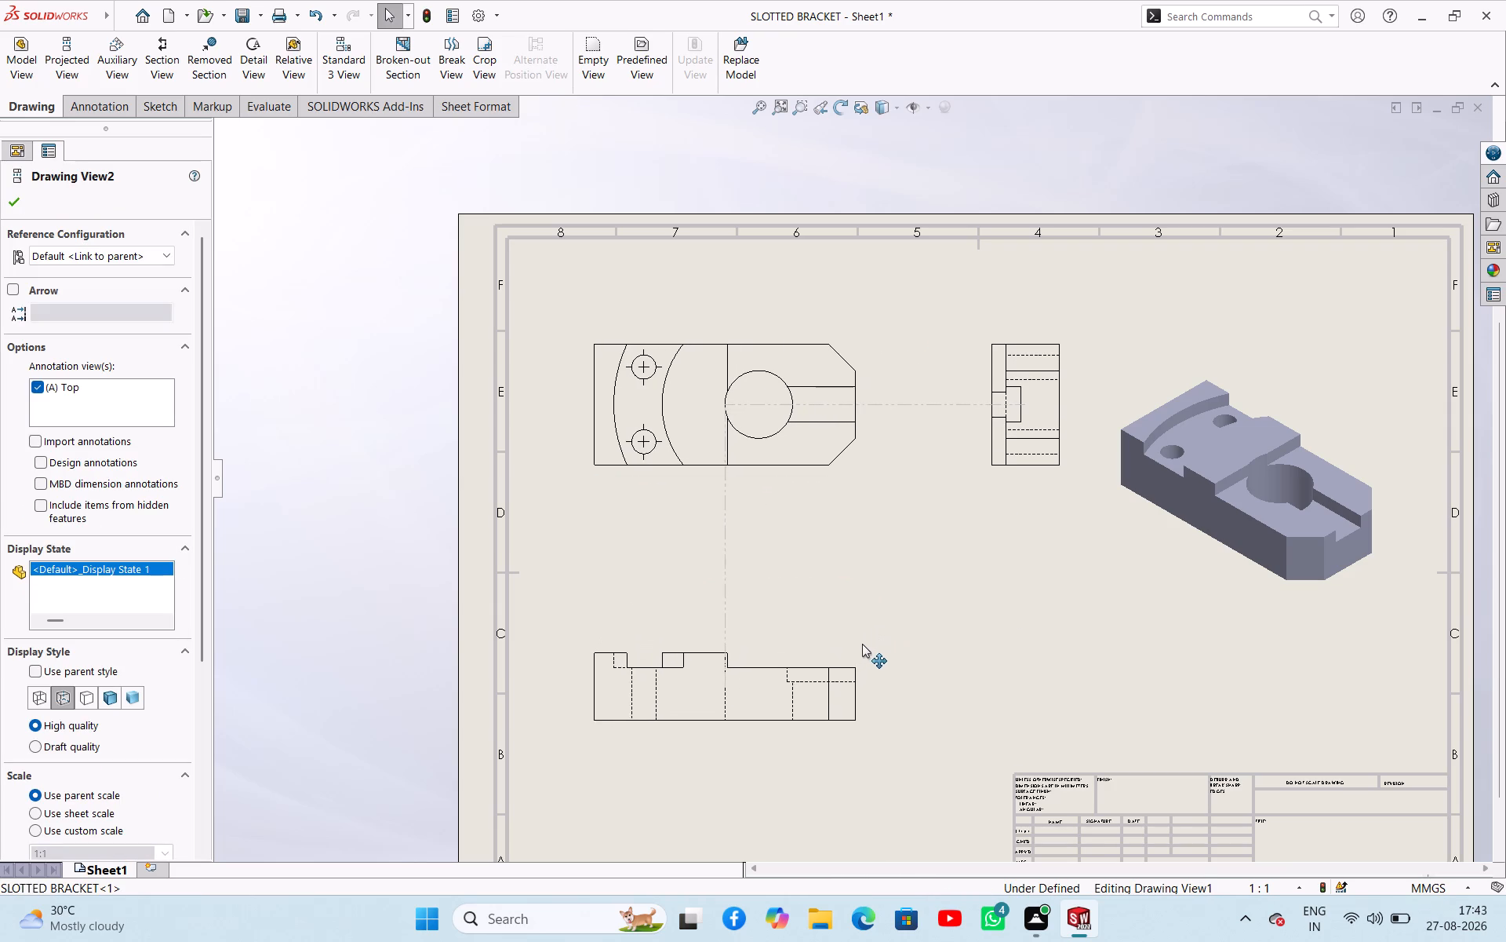
{"action": "left_click_drag", "start_coordinate": [862, 644], "coordinate": [842, 689]}
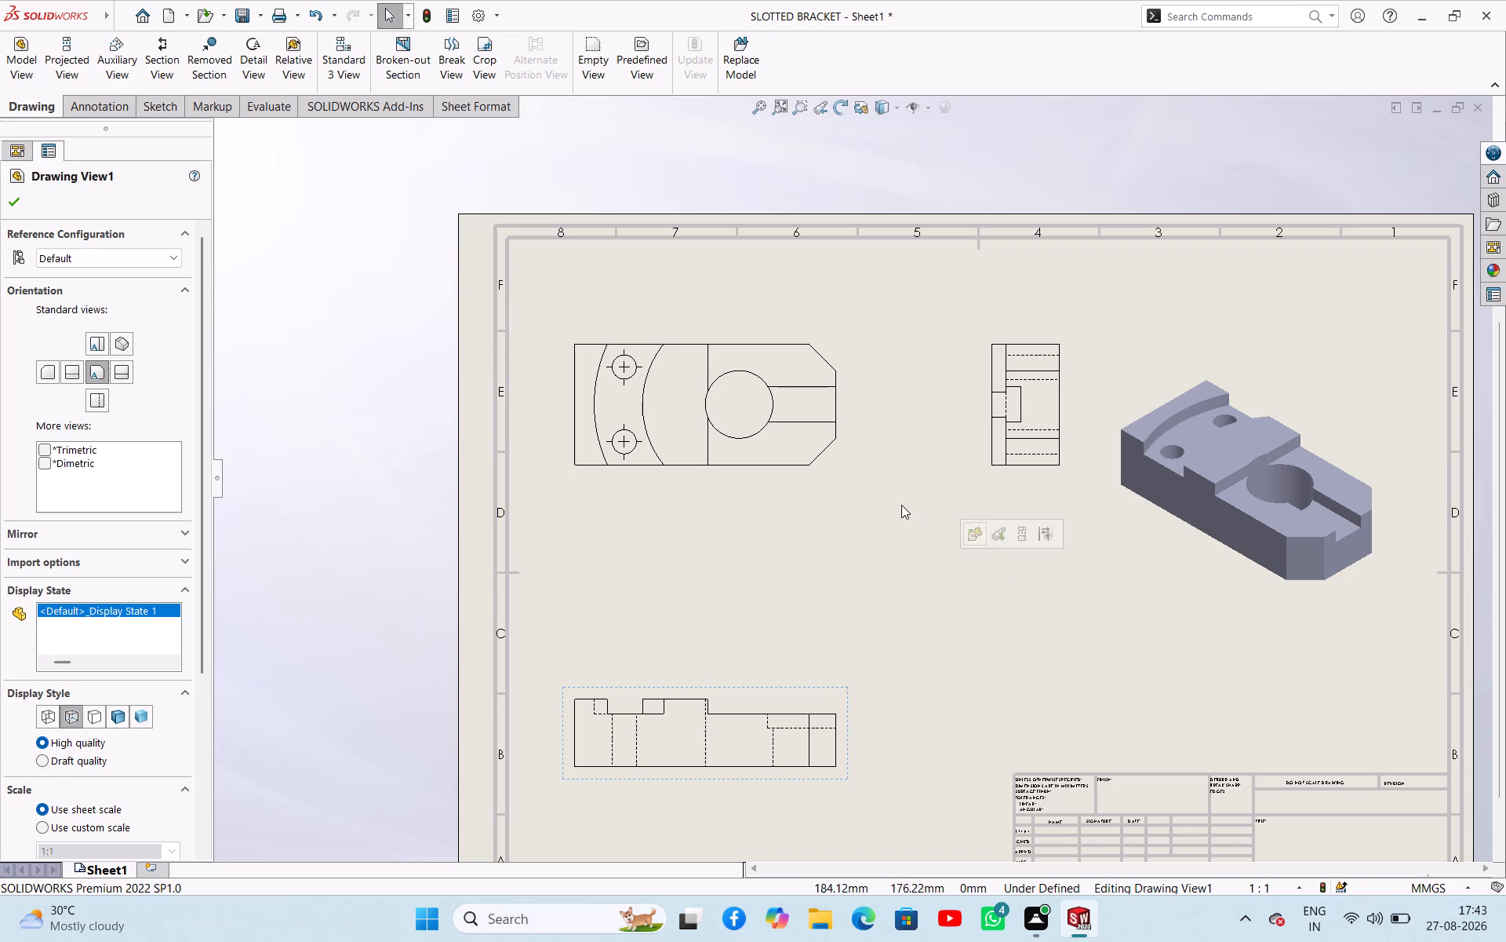
{"action": "left_click_drag", "start_coordinate": [835, 476], "coordinate": [835, 511]}
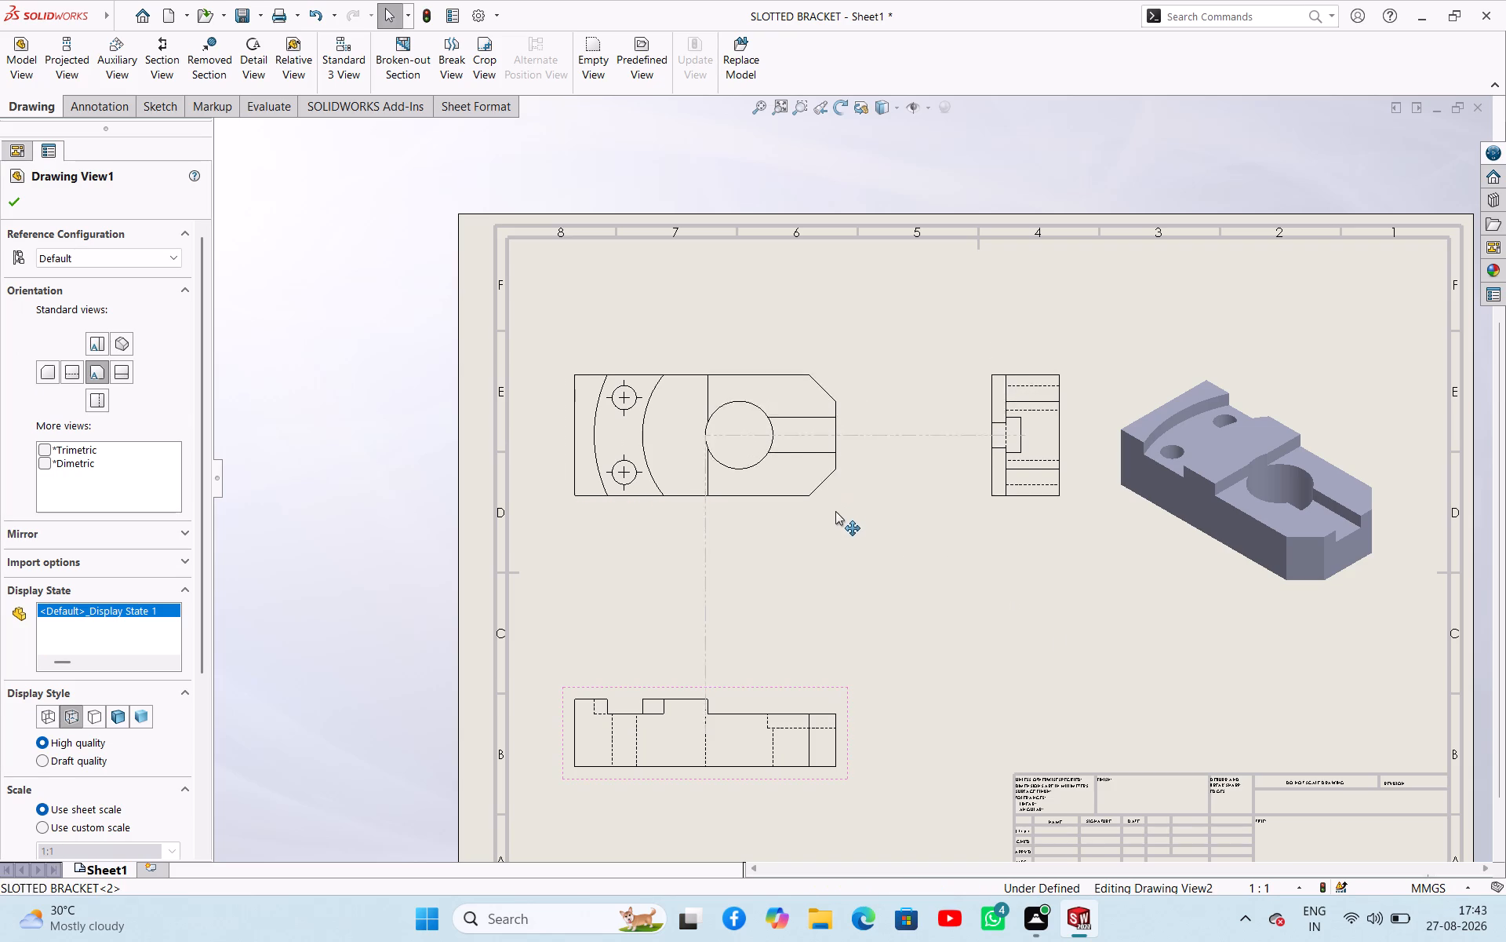
{"action": "left_click_drag", "start_coordinate": [835, 511], "coordinate": [828, 556]}
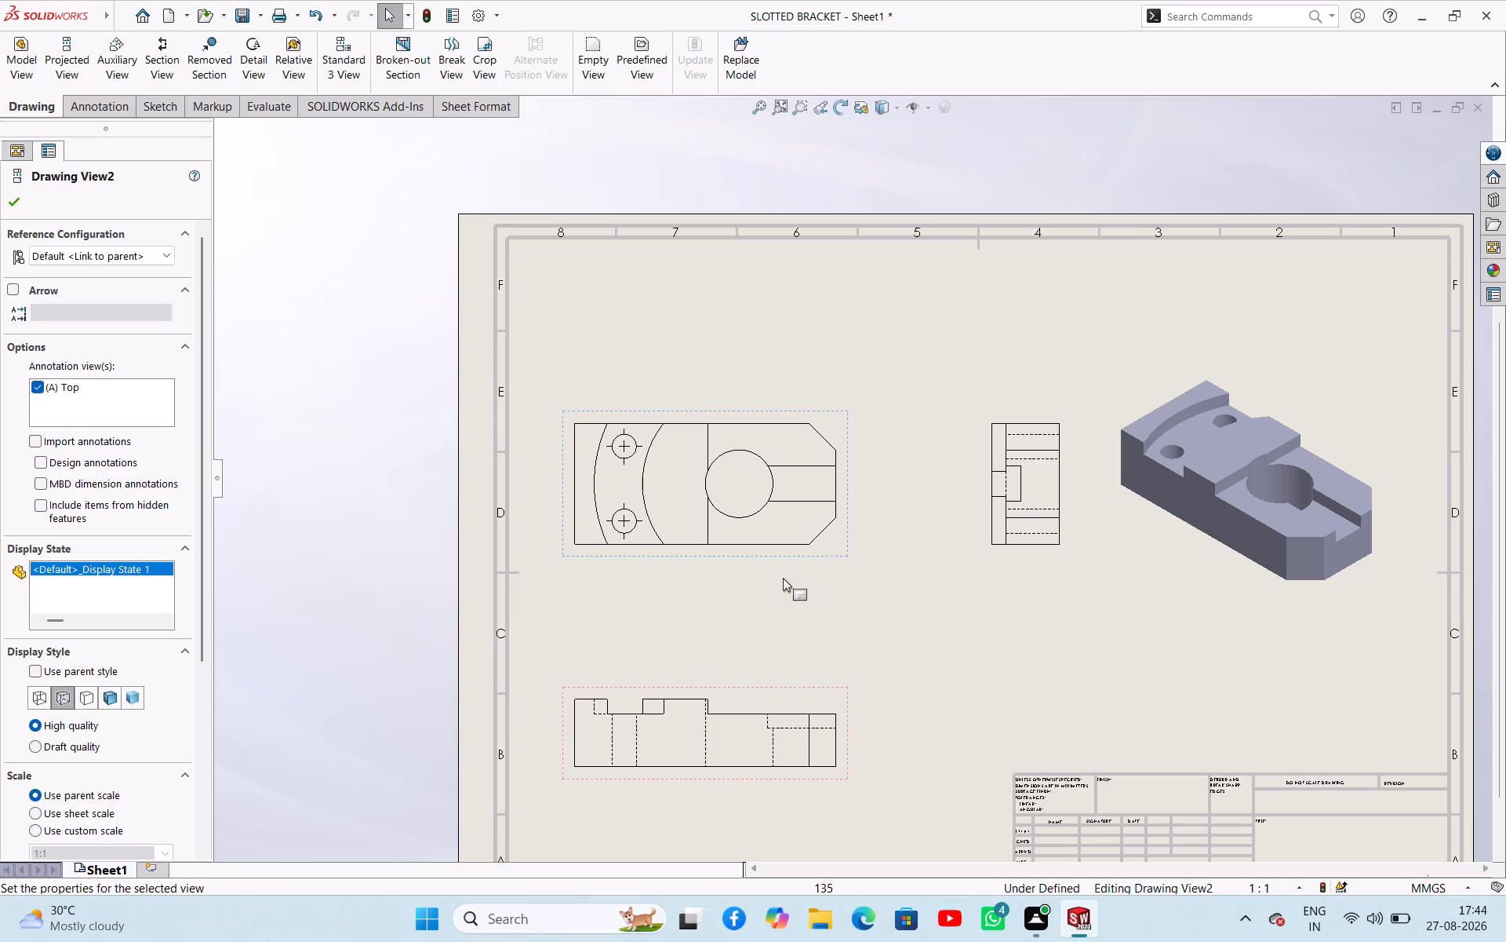
Dimension the radius of the large round opening in the top view, placing the dimension text above the view.
{"action": "right_click_drag", "start_coordinate": [353, 568], "coordinate": [402, 423]}
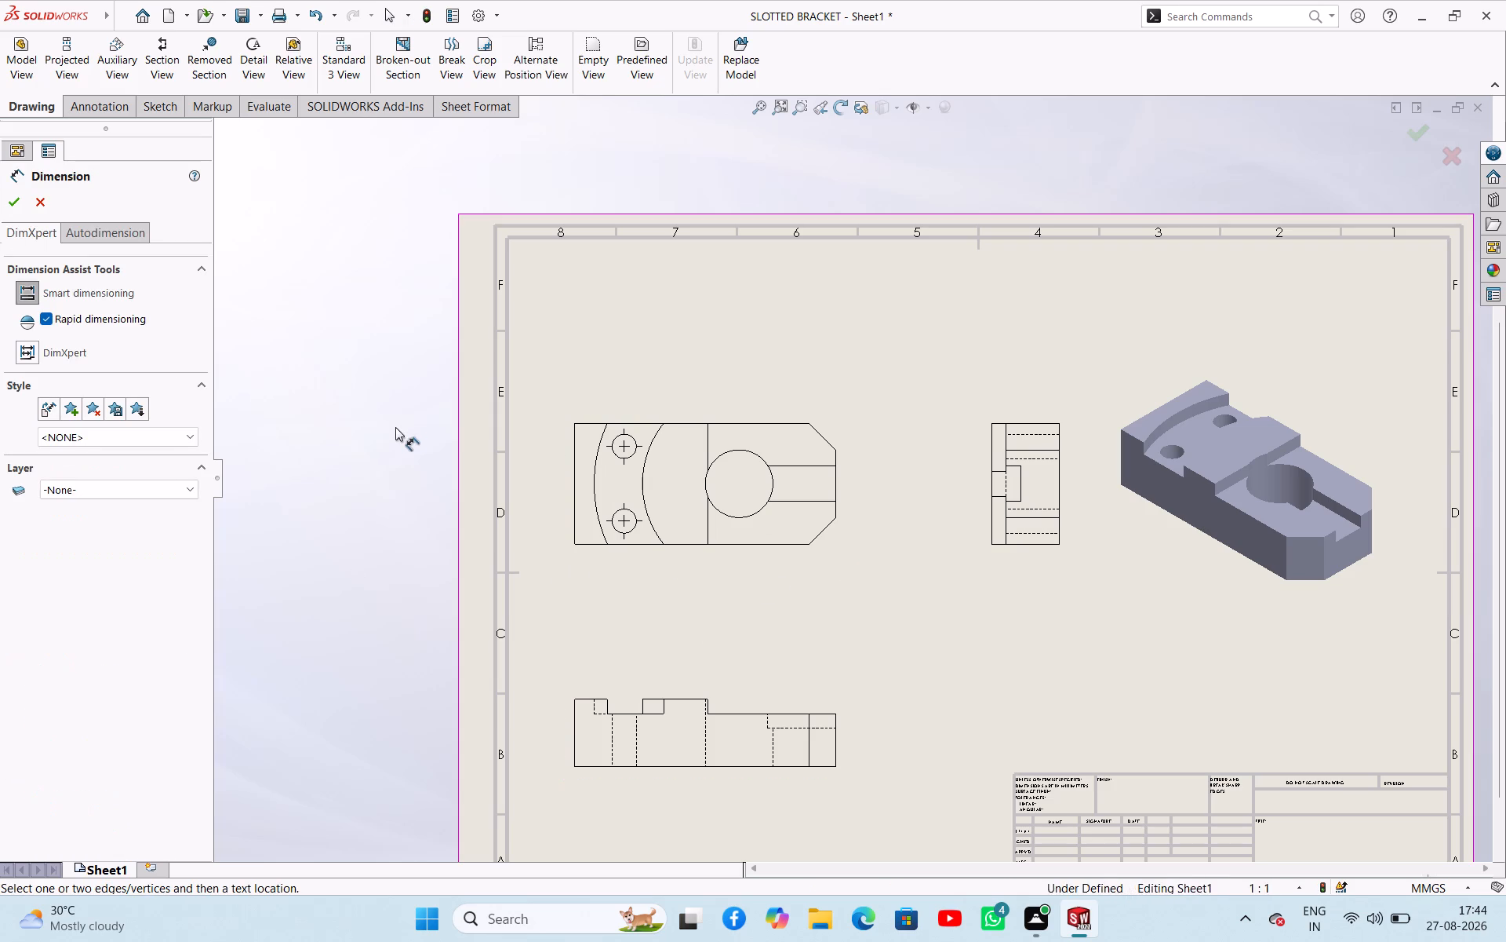
{"action": "left_click", "coordinate": [735, 454]}
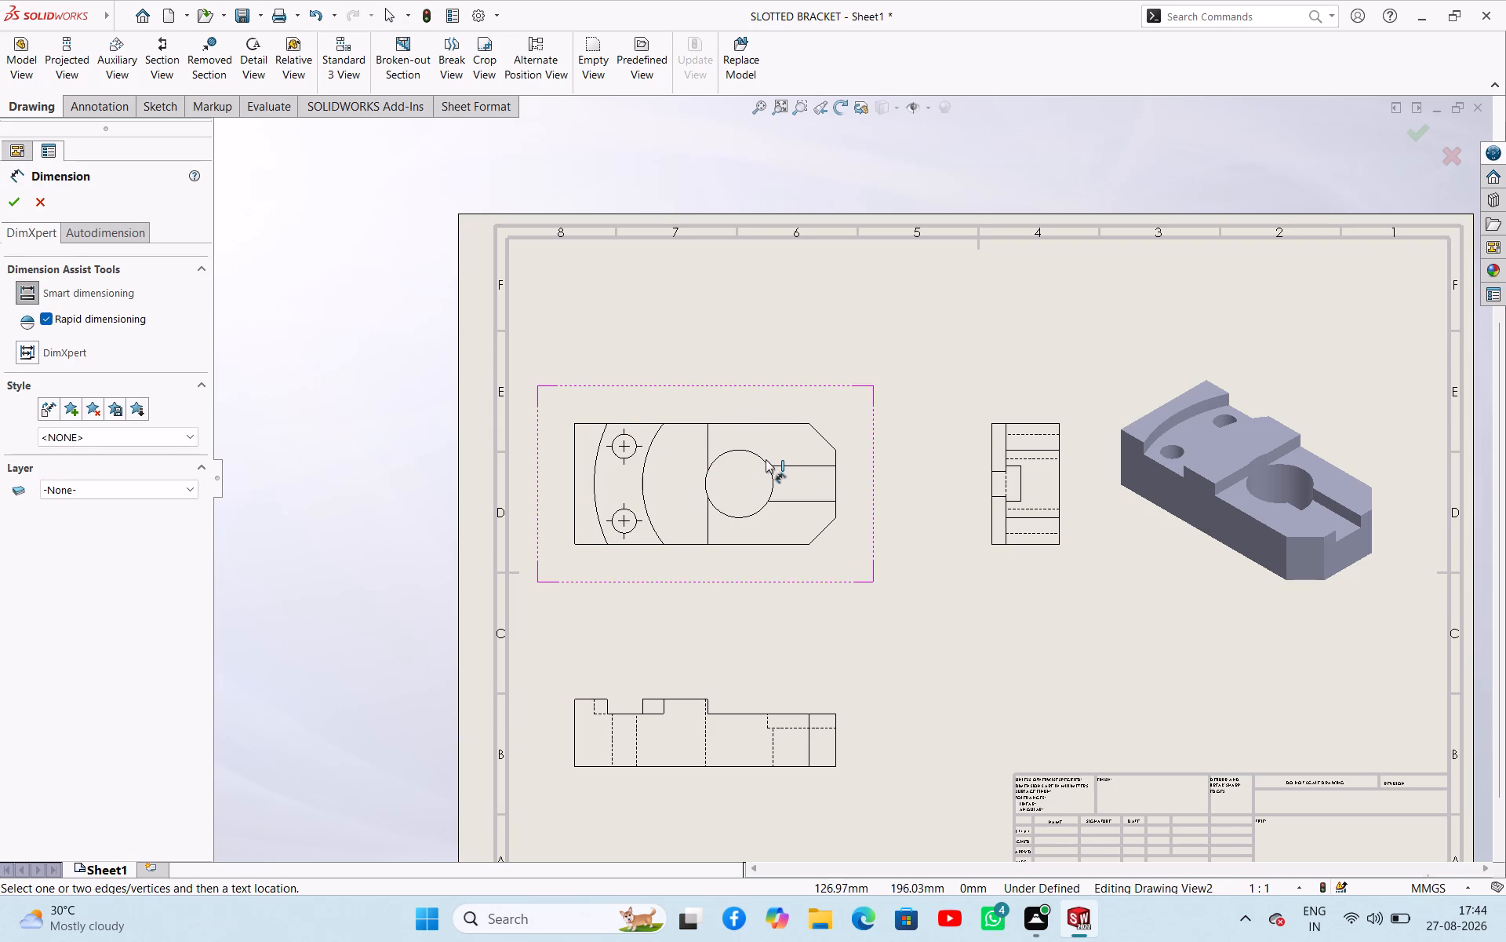
{"action": "left_click", "coordinate": [766, 462]}
{"action": "left_click", "coordinate": [821, 338]}
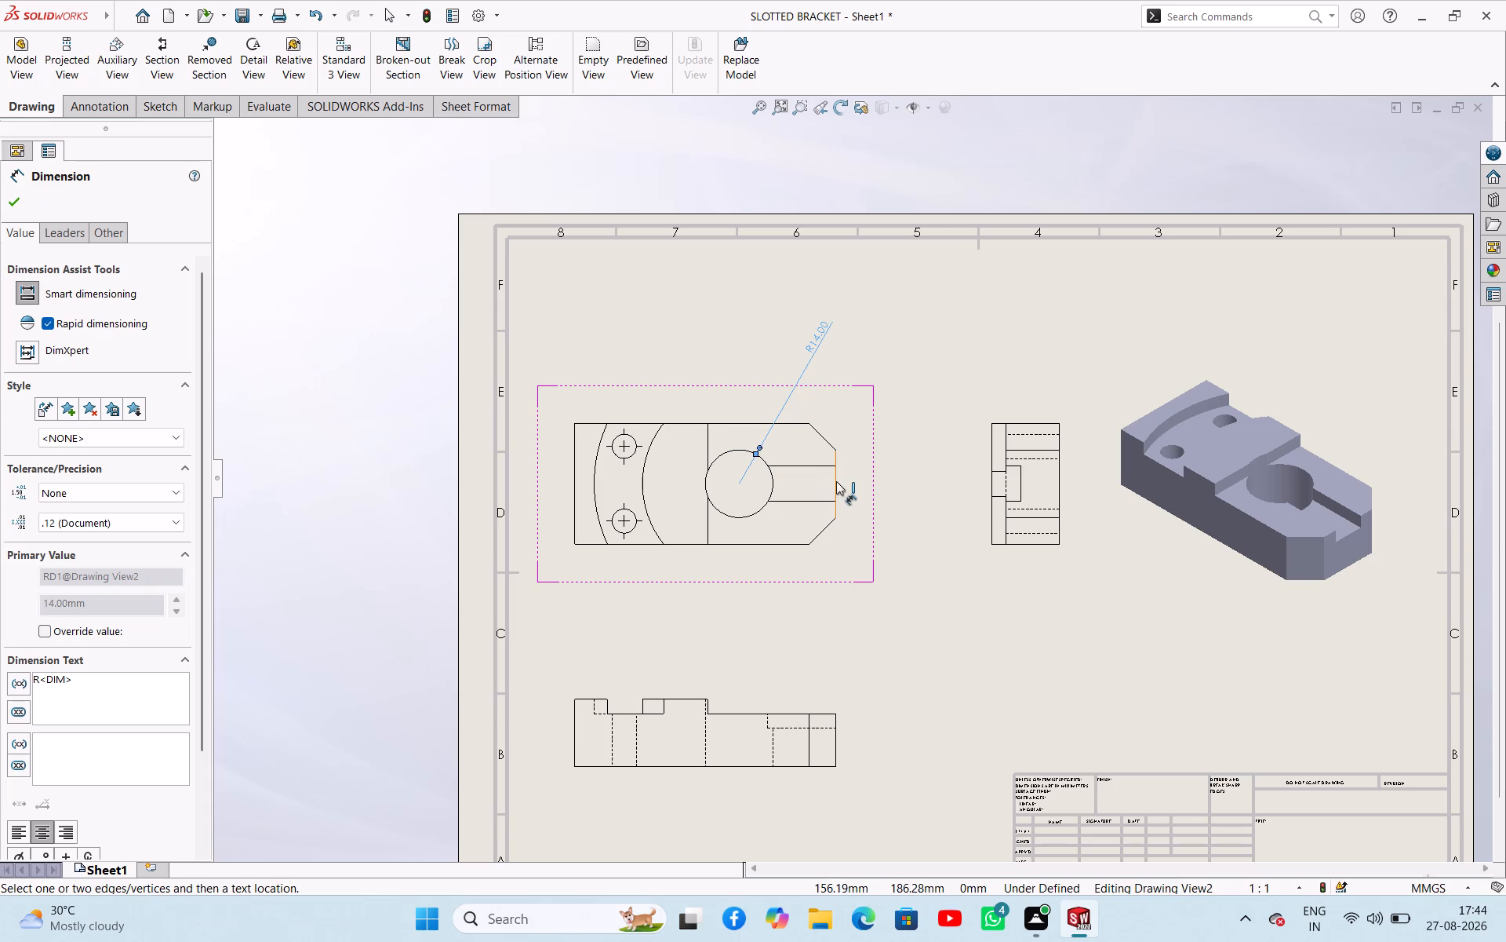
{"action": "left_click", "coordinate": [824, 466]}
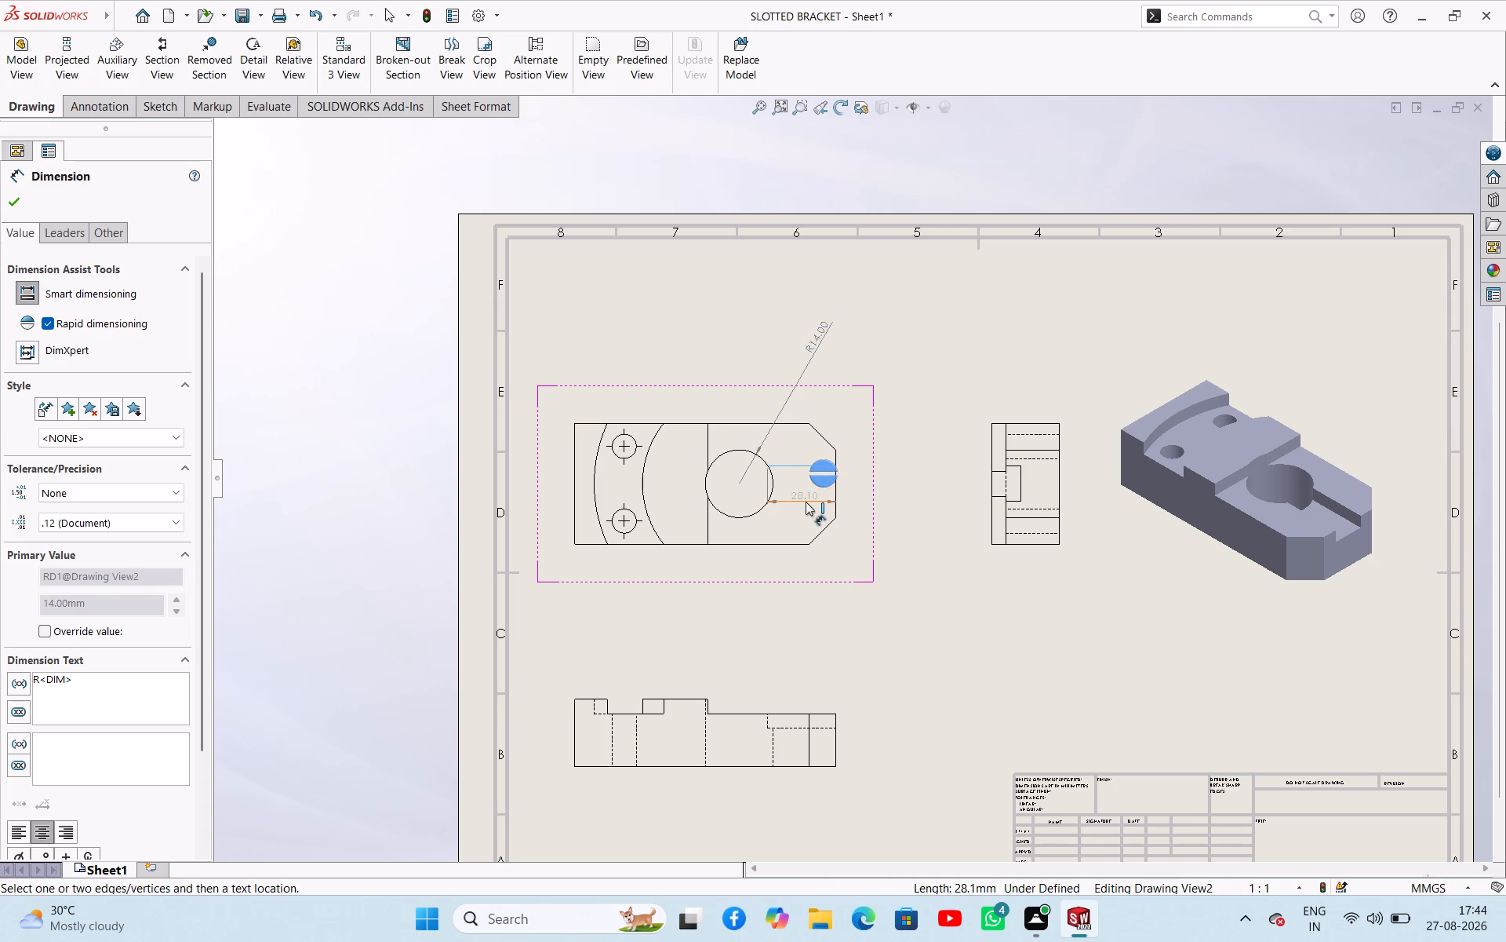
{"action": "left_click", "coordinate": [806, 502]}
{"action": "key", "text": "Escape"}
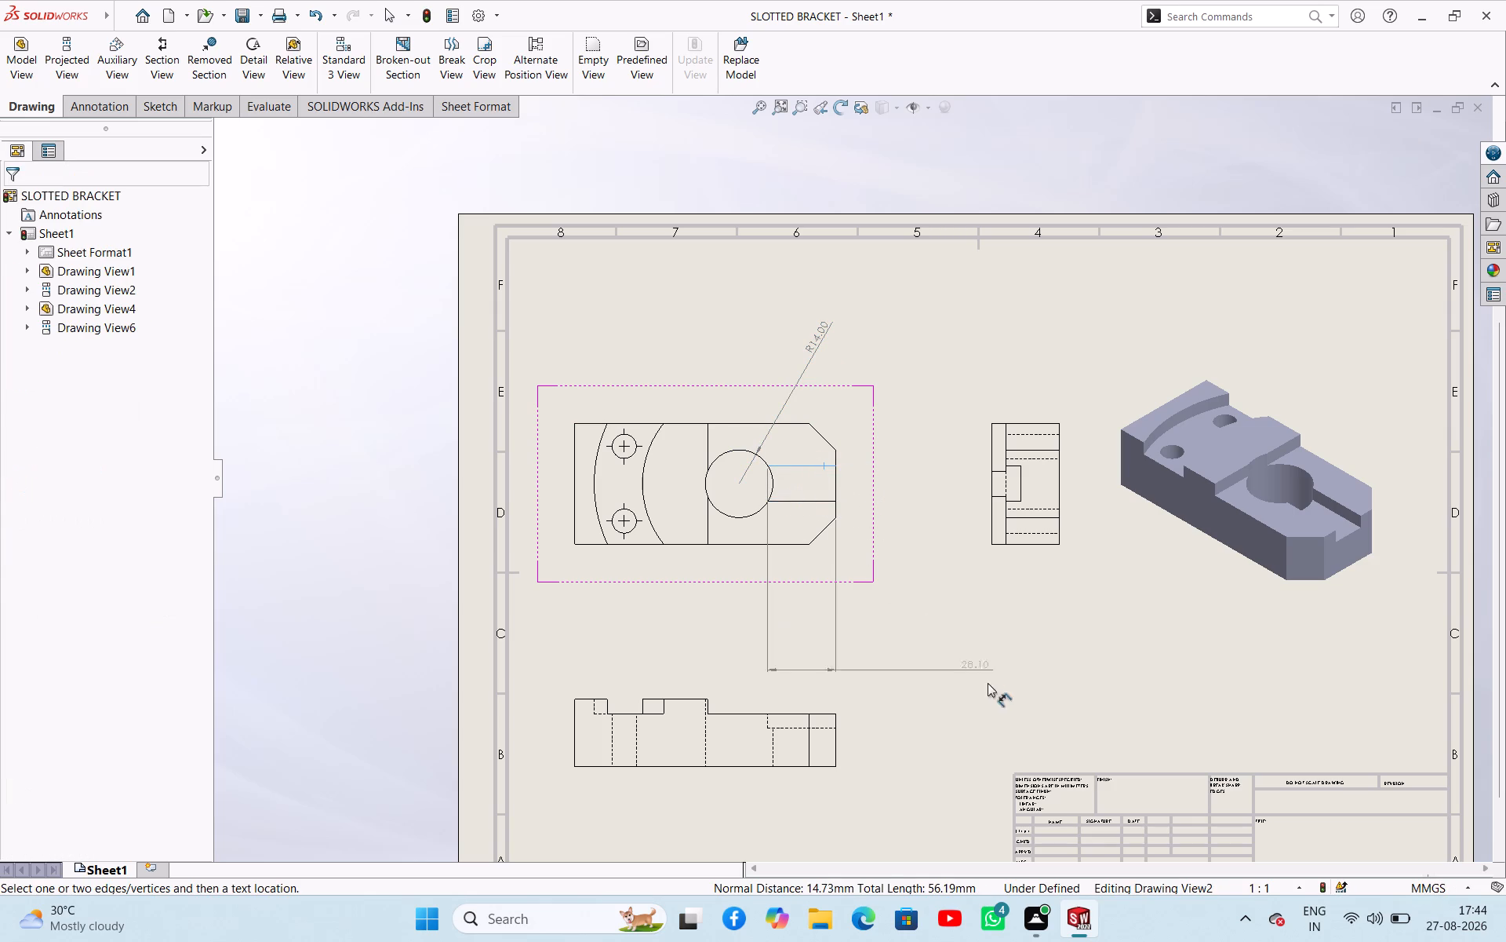
Switch to the SLOTTED BRACKET part and open Sketch8 of Cut-Extrude5, the end slot's profile, for editing.
{"action": "left_click", "coordinate": [1030, 835]}
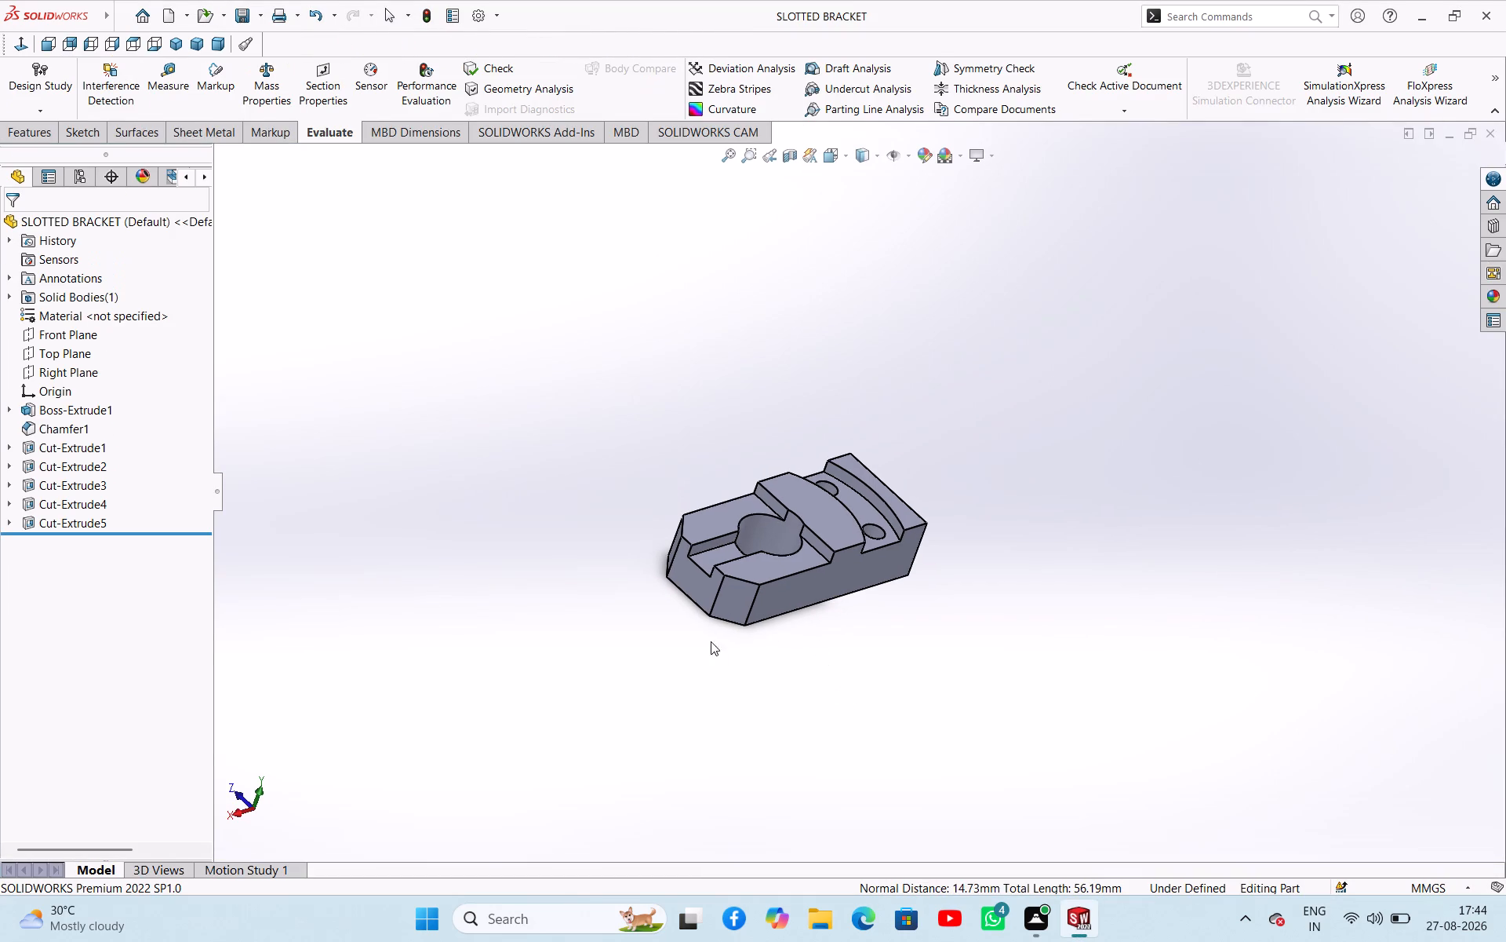
{"action": "left_click", "coordinate": [12, 525]}
{"action": "left_click", "coordinate": [11, 520]}
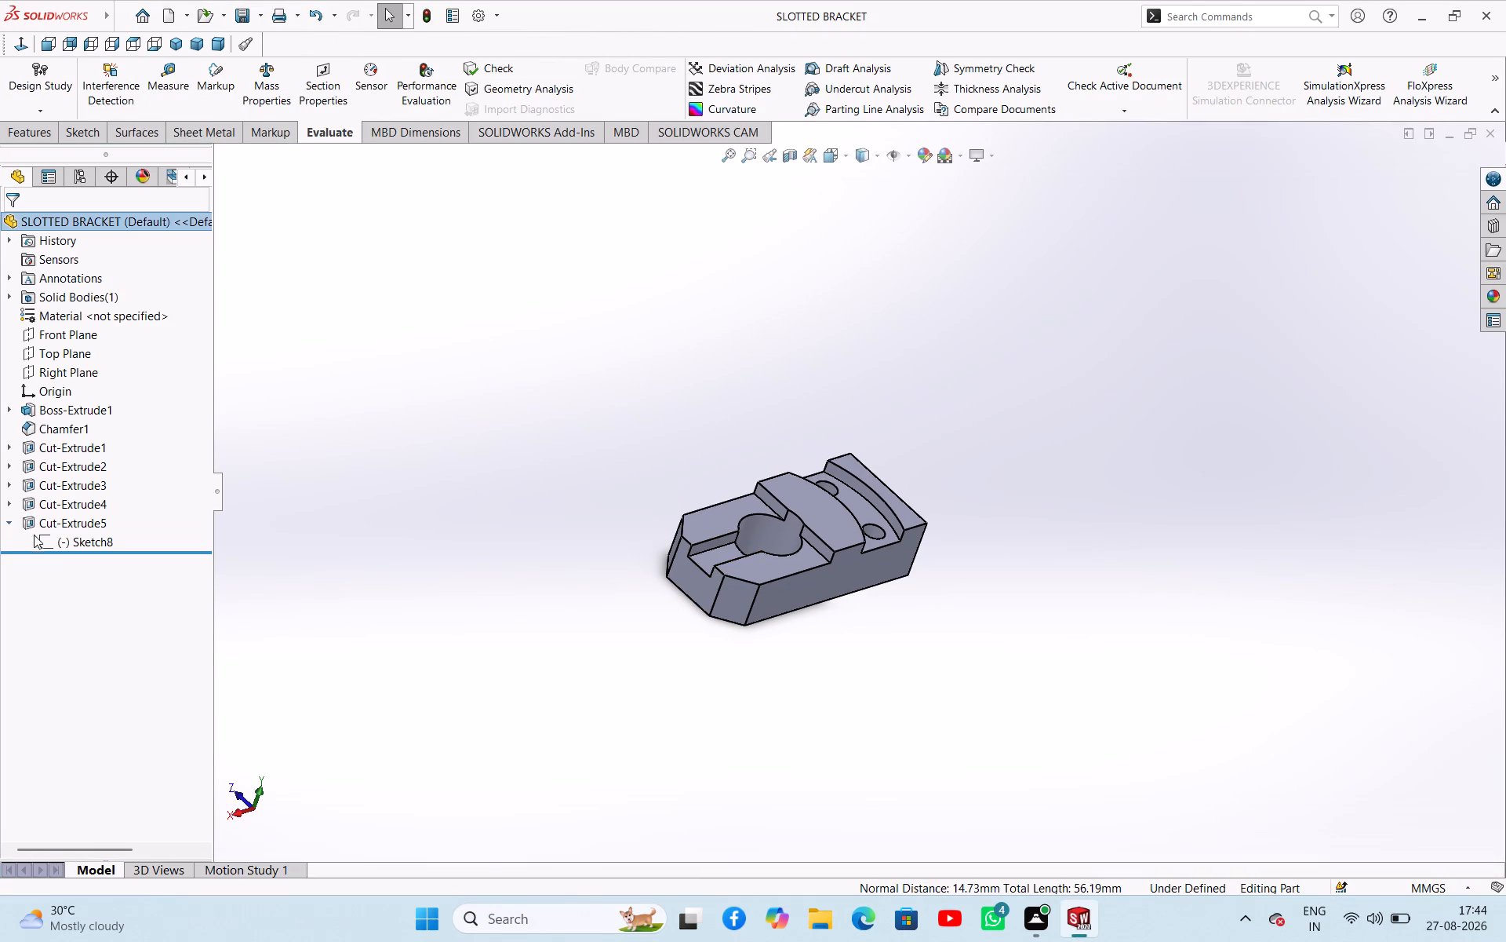
{"action": "left_click", "coordinate": [60, 539]}
{"action": "left_click", "coordinate": [85, 487]}
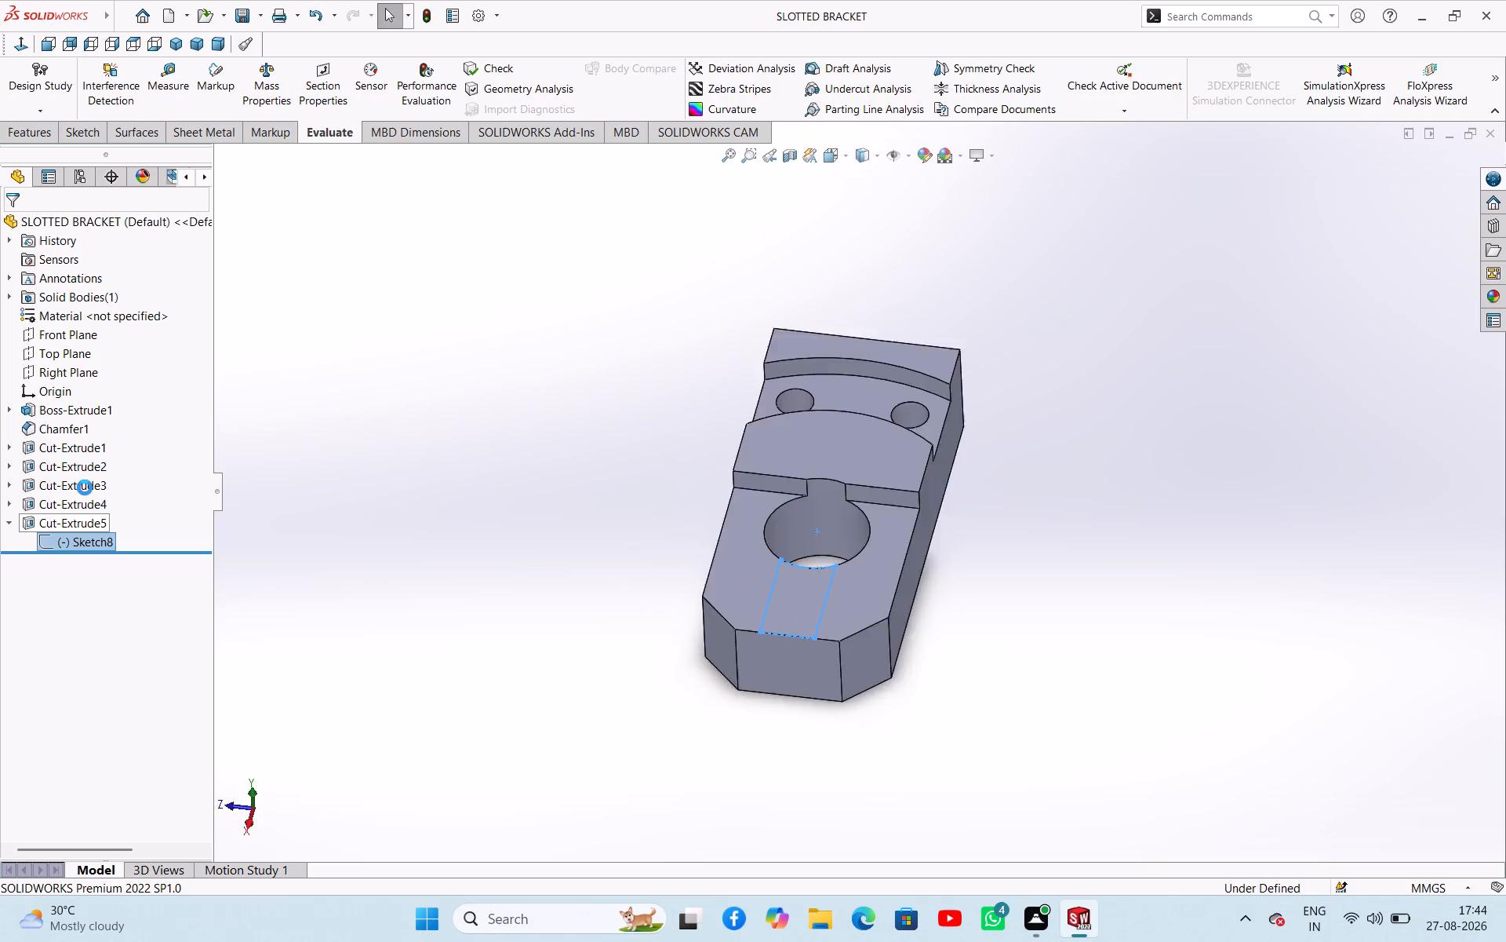
{"action": "scroll", "coordinate": [1186, 503], "scroll_direction": "up", "scroll_amount": 2}
{"action": "scroll", "coordinate": [1187, 503], "scroll_direction": "down", "scroll_amount": 3}
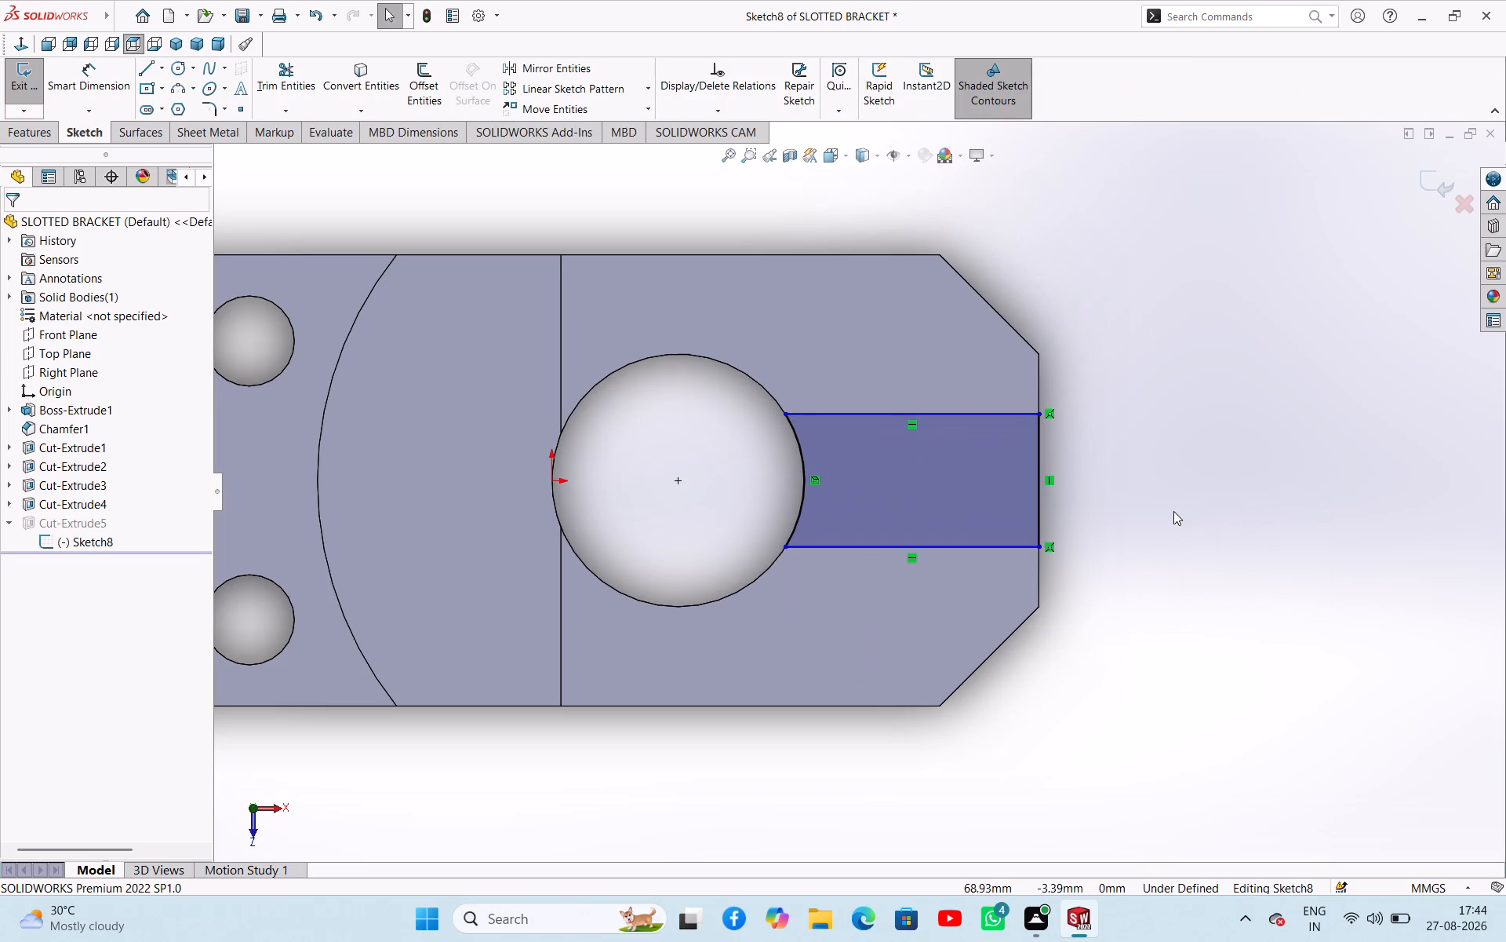
Dimension the slot profile's outer end edge and set the slot width to 22 mm.
{"action": "right_click_drag", "start_coordinate": [1173, 506], "coordinate": [1199, 420]}
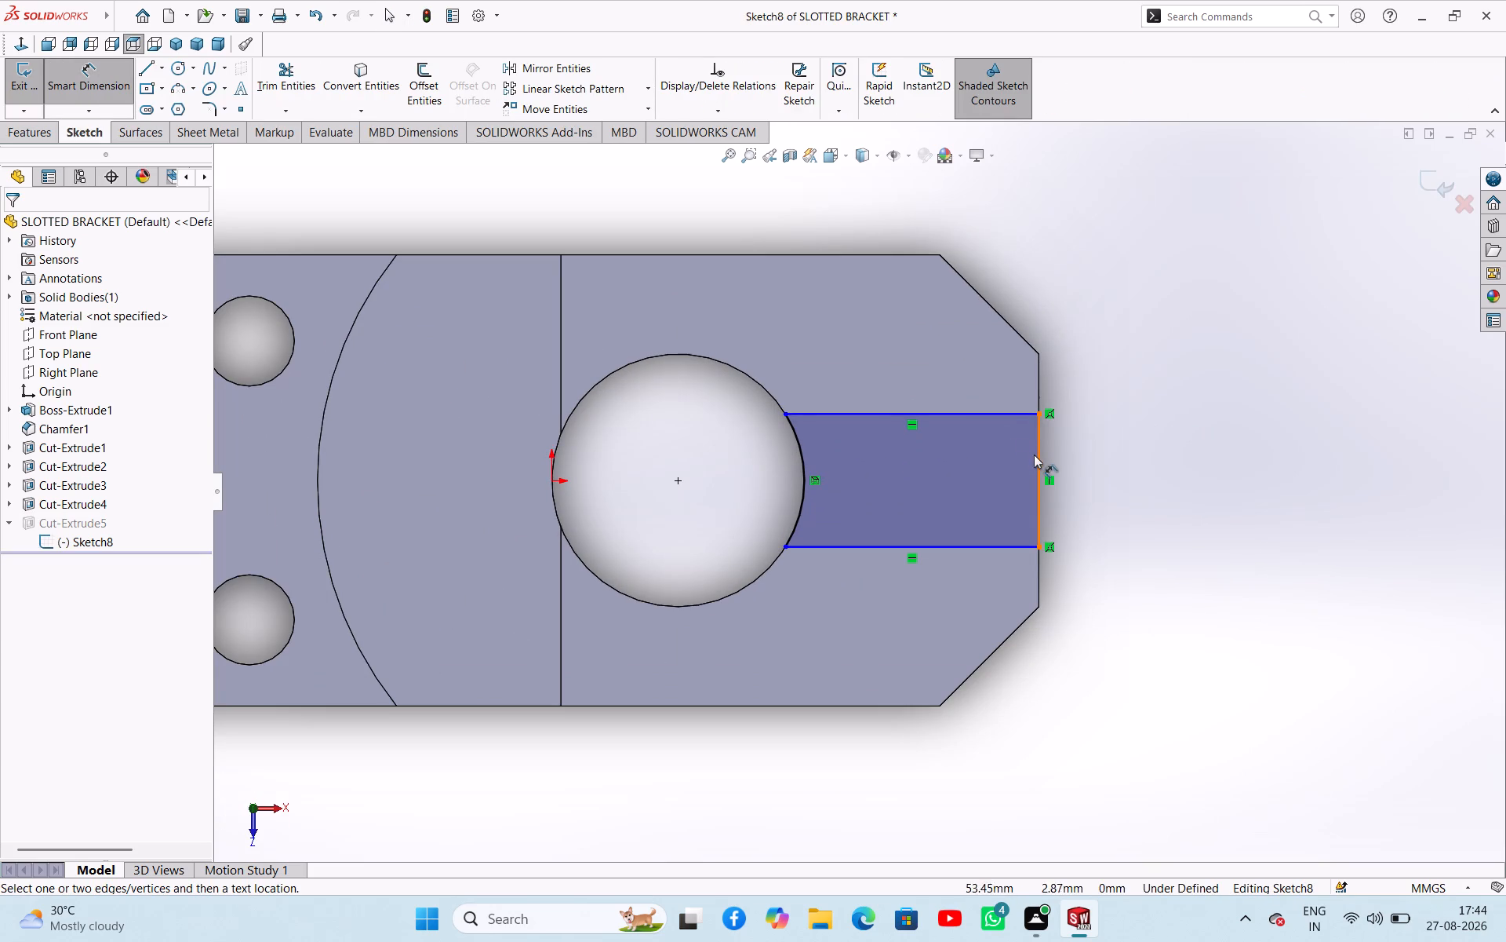
{"action": "left_click", "coordinate": [1036, 458]}
{"action": "left_click", "coordinate": [1135, 510]}
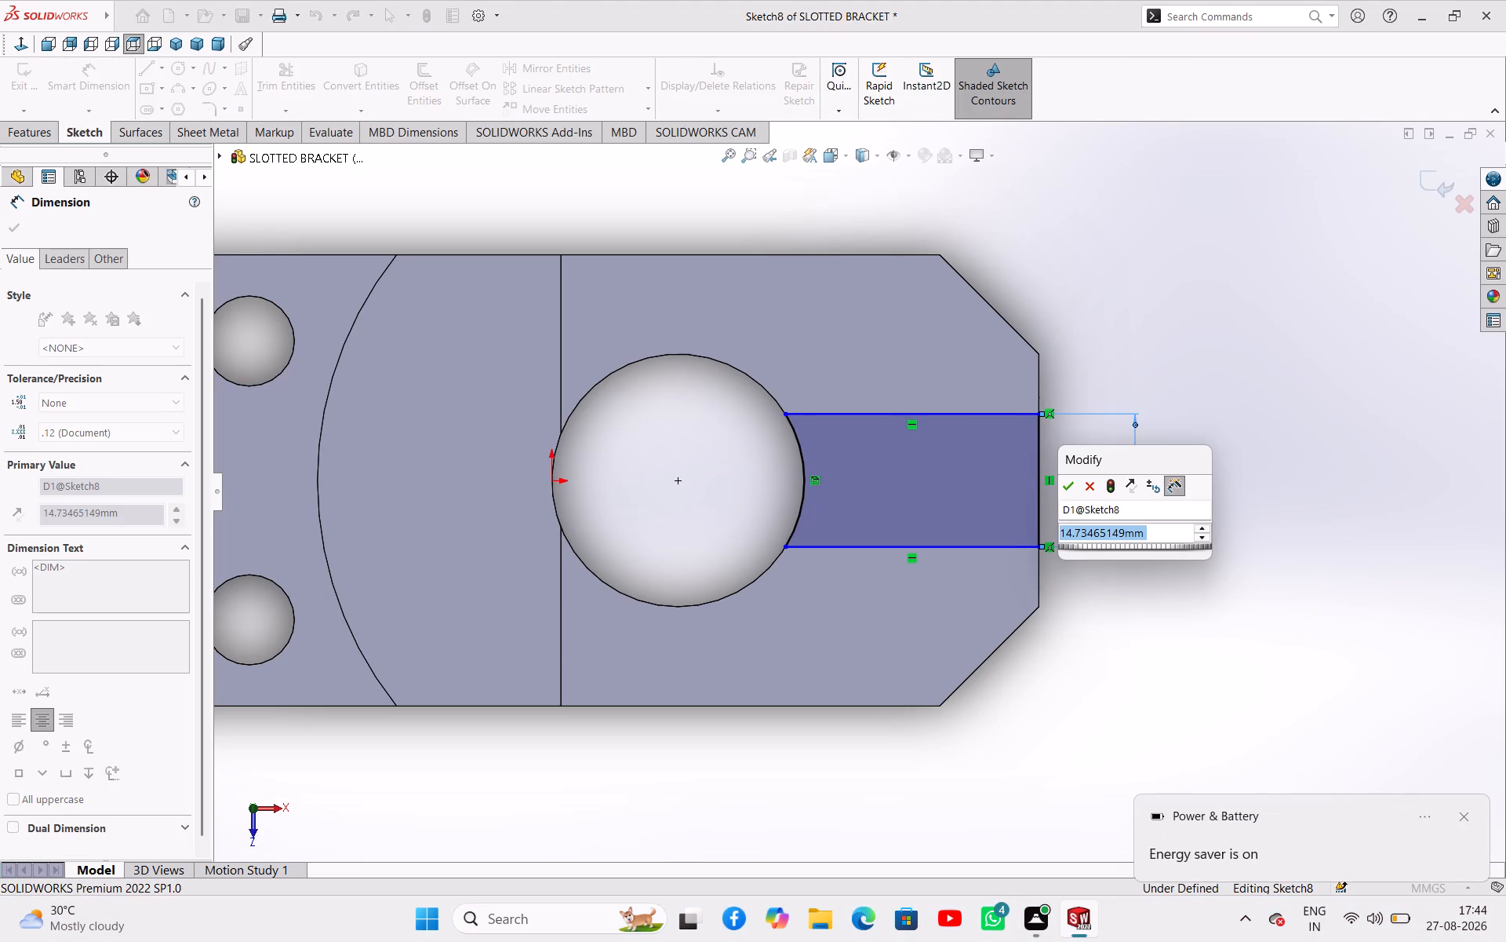
{"action": "type", "text": "22"}
{"action": "key", "text": "Return"}
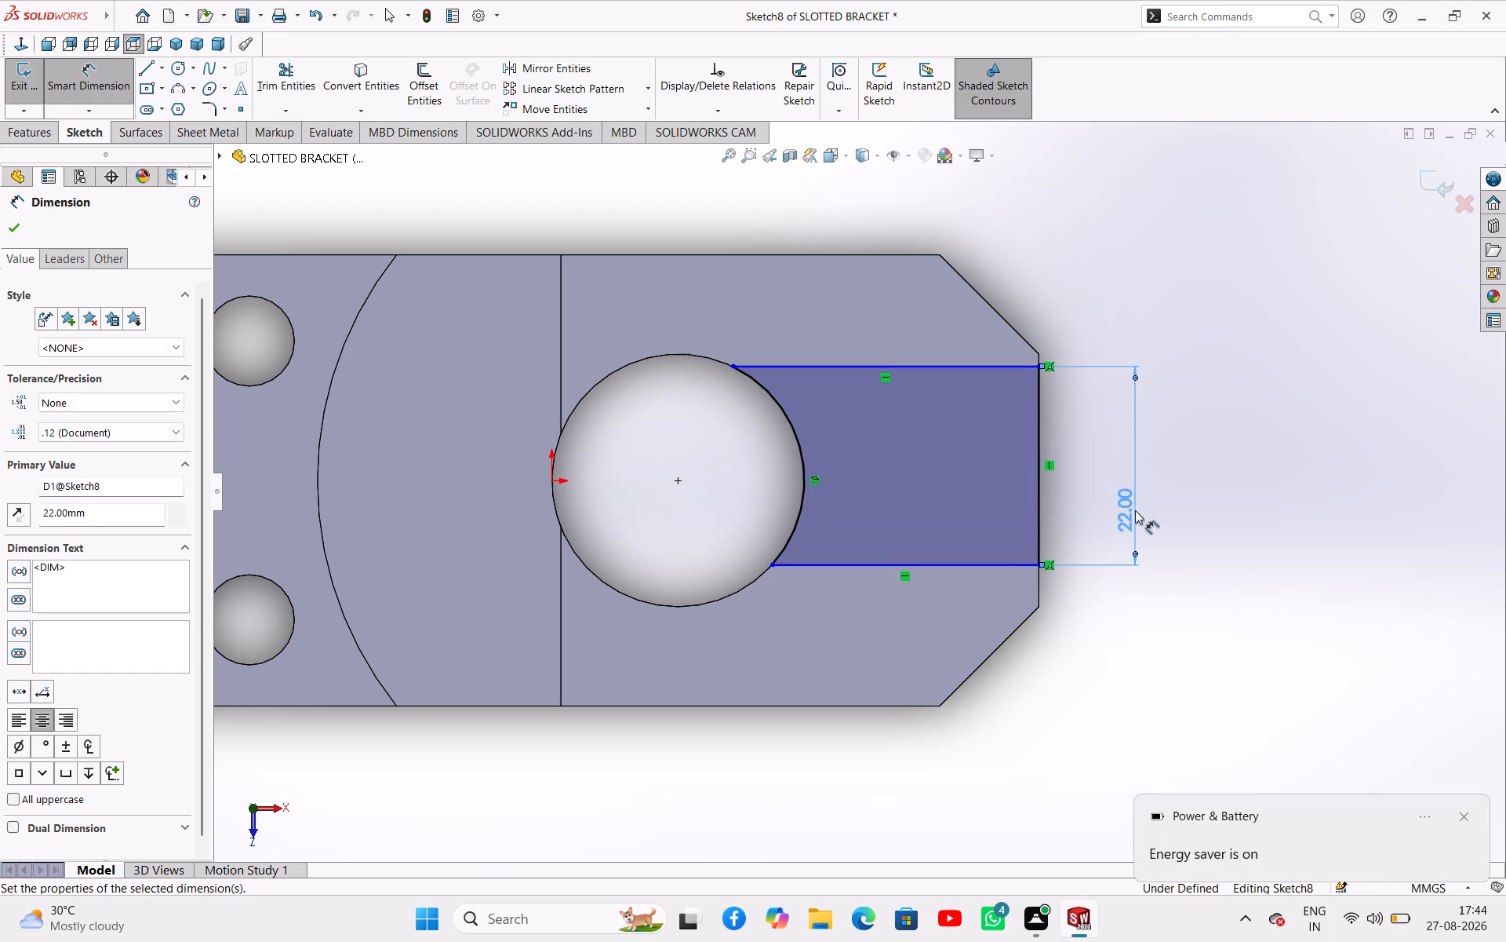
{"action": "left_click", "coordinate": [2, 228]}
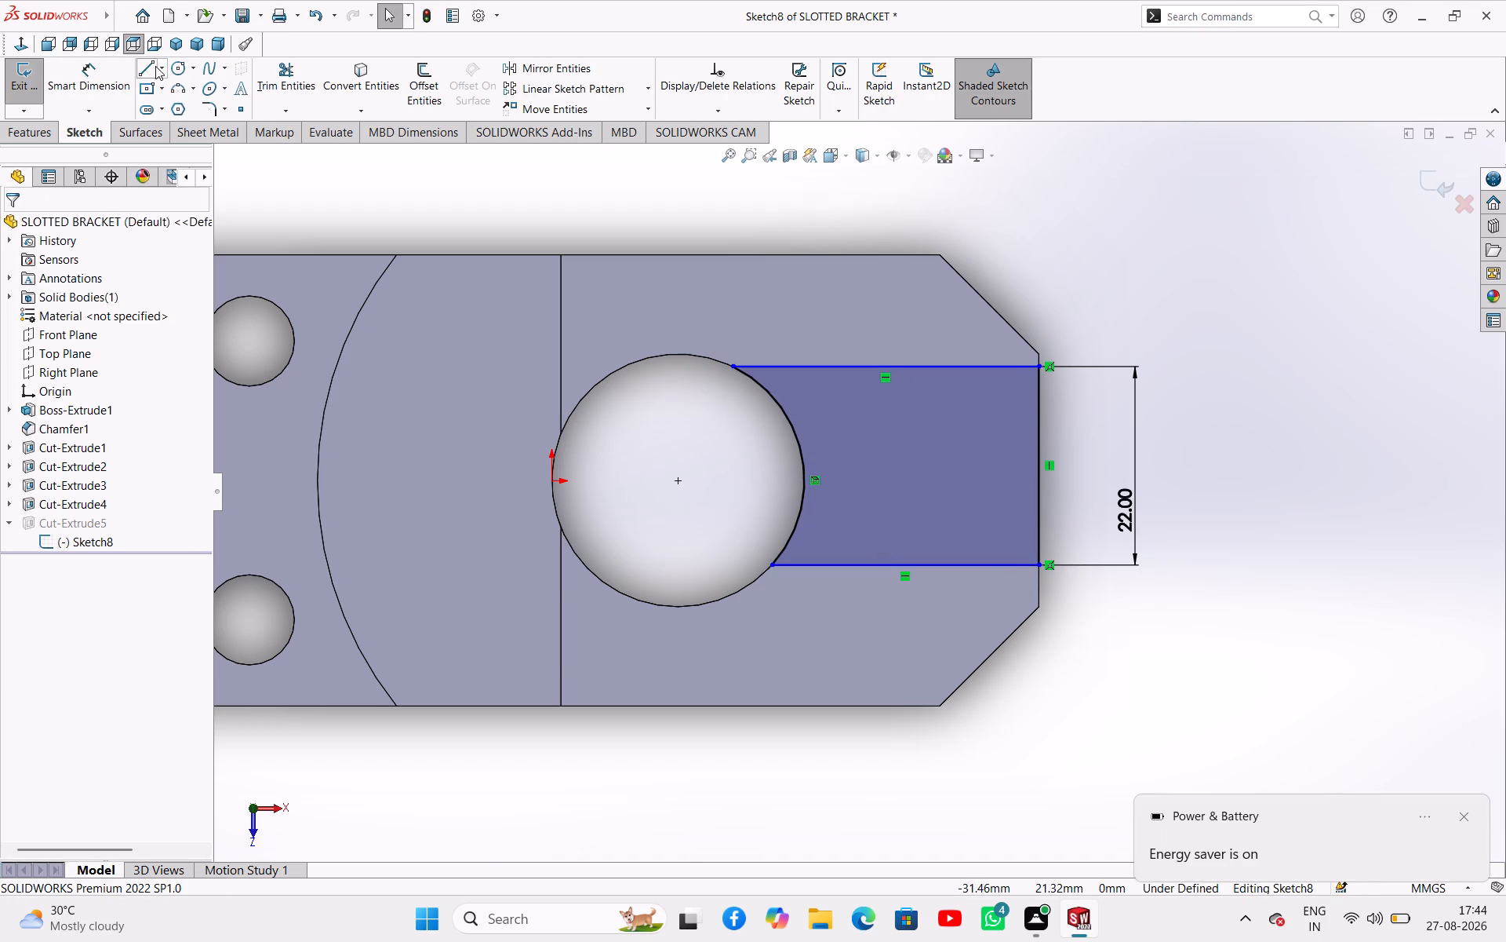
Sketch a horizontal construction midpoint line centred on the origin, about 159 mm long, running through the slot and the round opening.
{"action": "left_click", "coordinate": [162, 68]}
{"action": "left_click", "coordinate": [163, 109]}
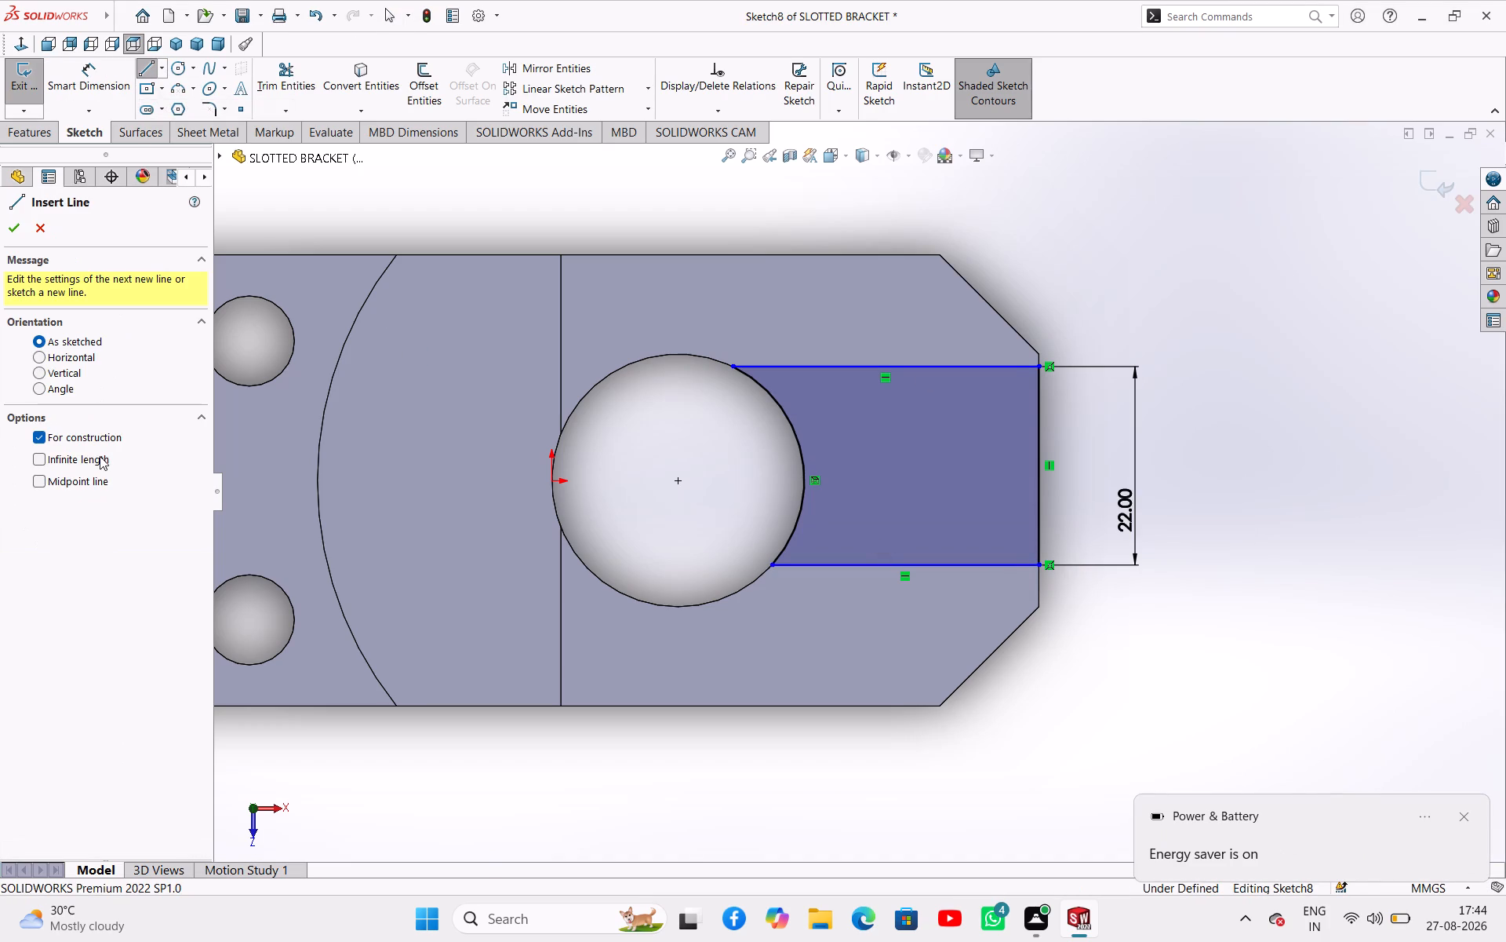
{"action": "left_click", "coordinate": [33, 484]}
{"action": "left_click", "coordinate": [552, 484]}
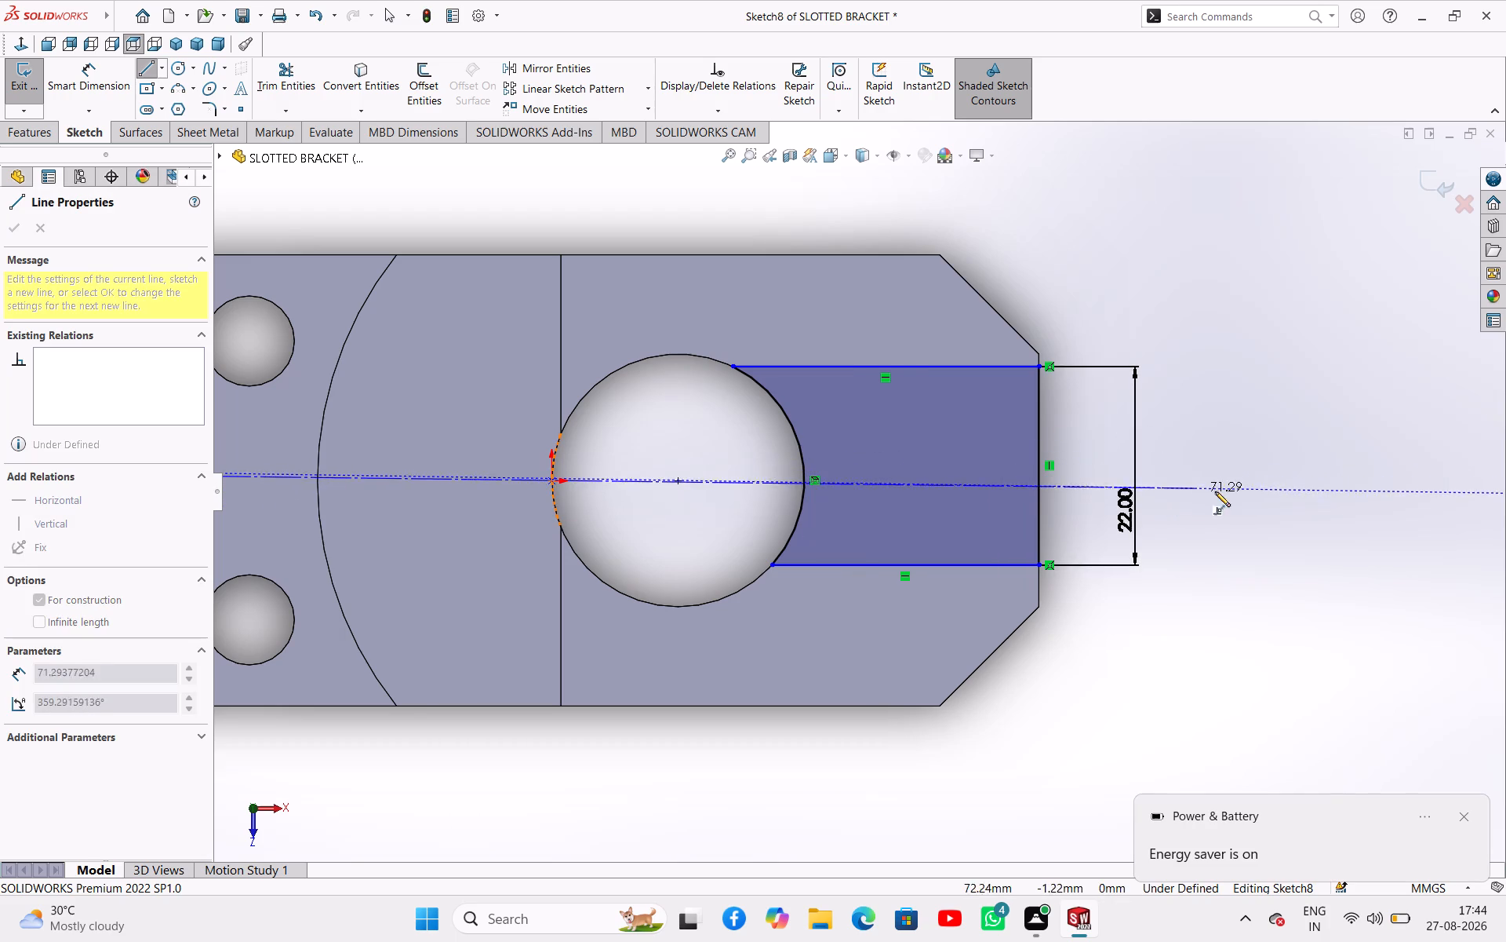
{"action": "left_click", "coordinate": [1269, 483]}
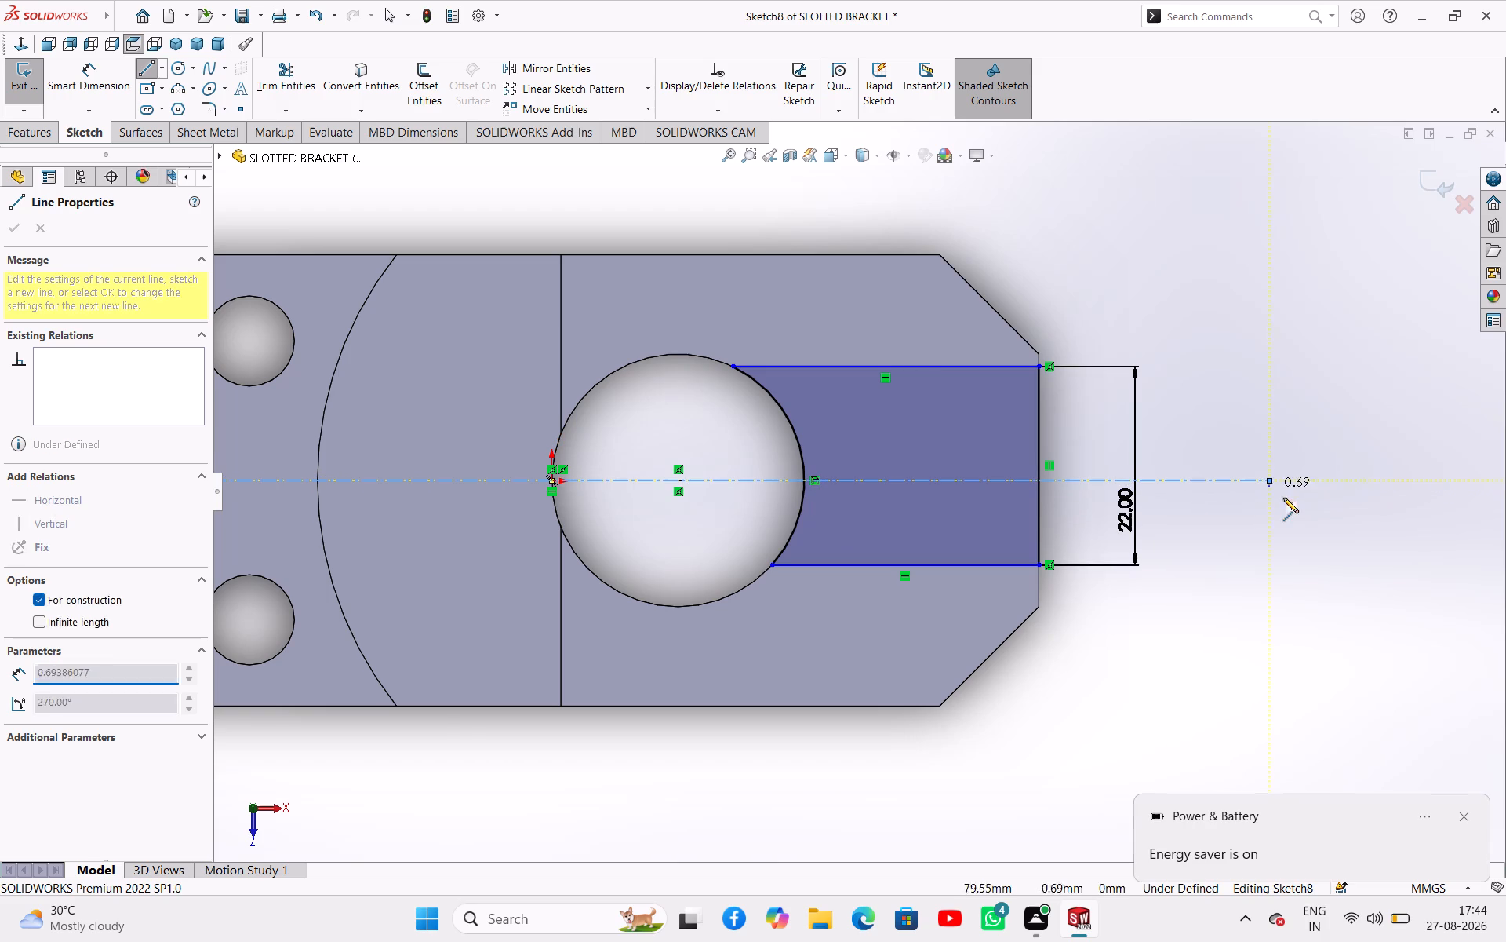
{"action": "key", "text": "Escape"}
Dimension the slot's upper edge from the horizontal construction line at 11 mm to centre the slot.
{"action": "right_click_drag", "start_coordinate": [1271, 520], "coordinate": [1282, 434]}
{"action": "left_click", "coordinate": [1009, 480]}
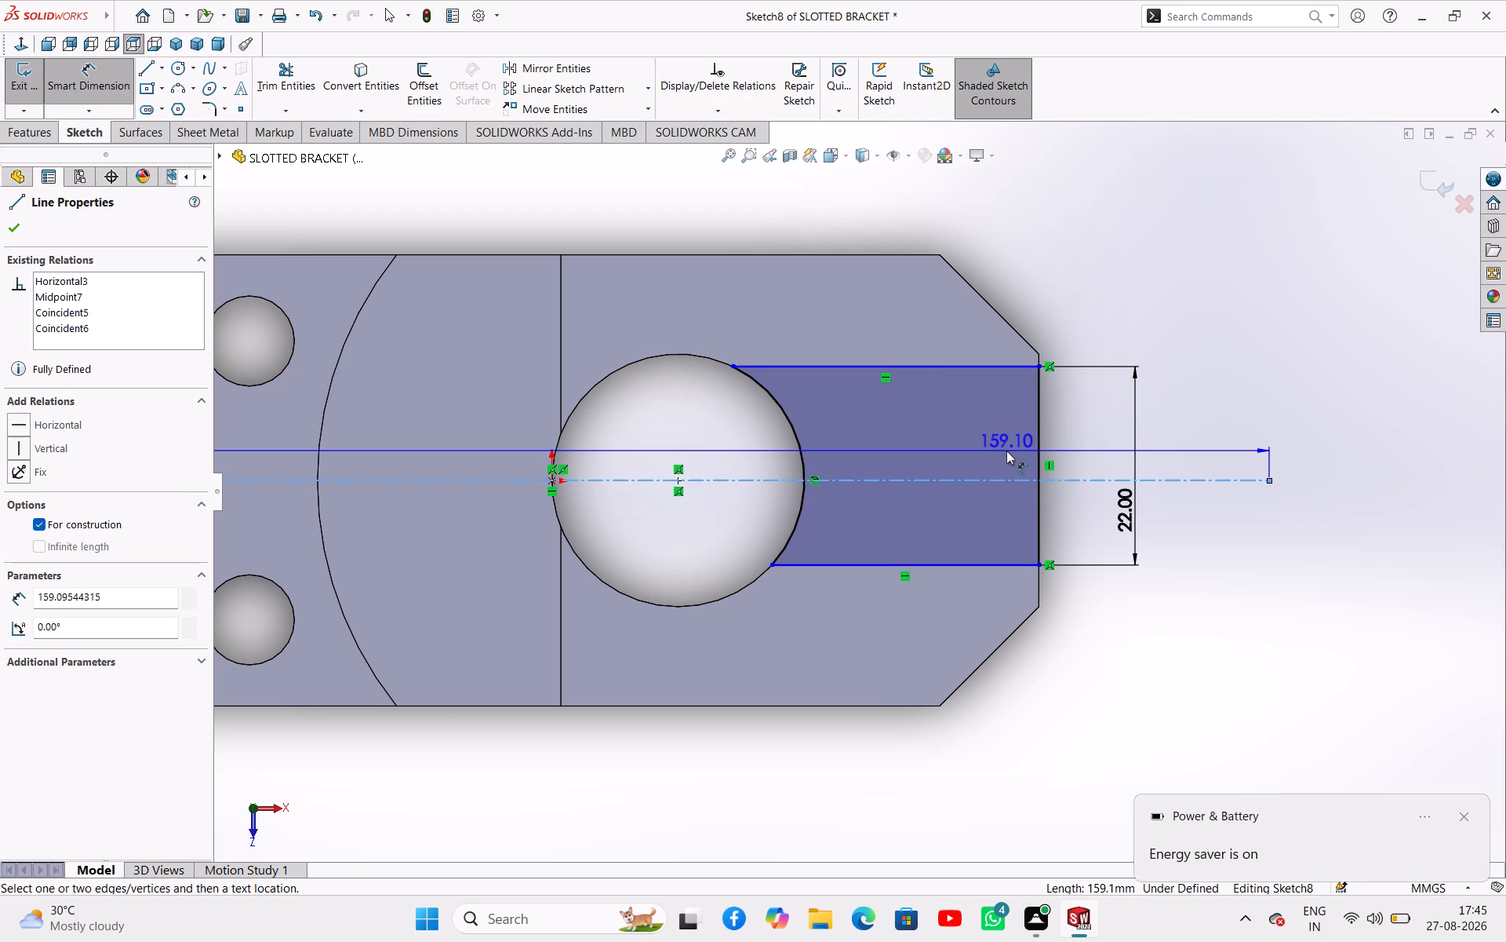
{"action": "left_click", "coordinate": [1006, 366]}
{"action": "left_click", "coordinate": [1079, 428]}
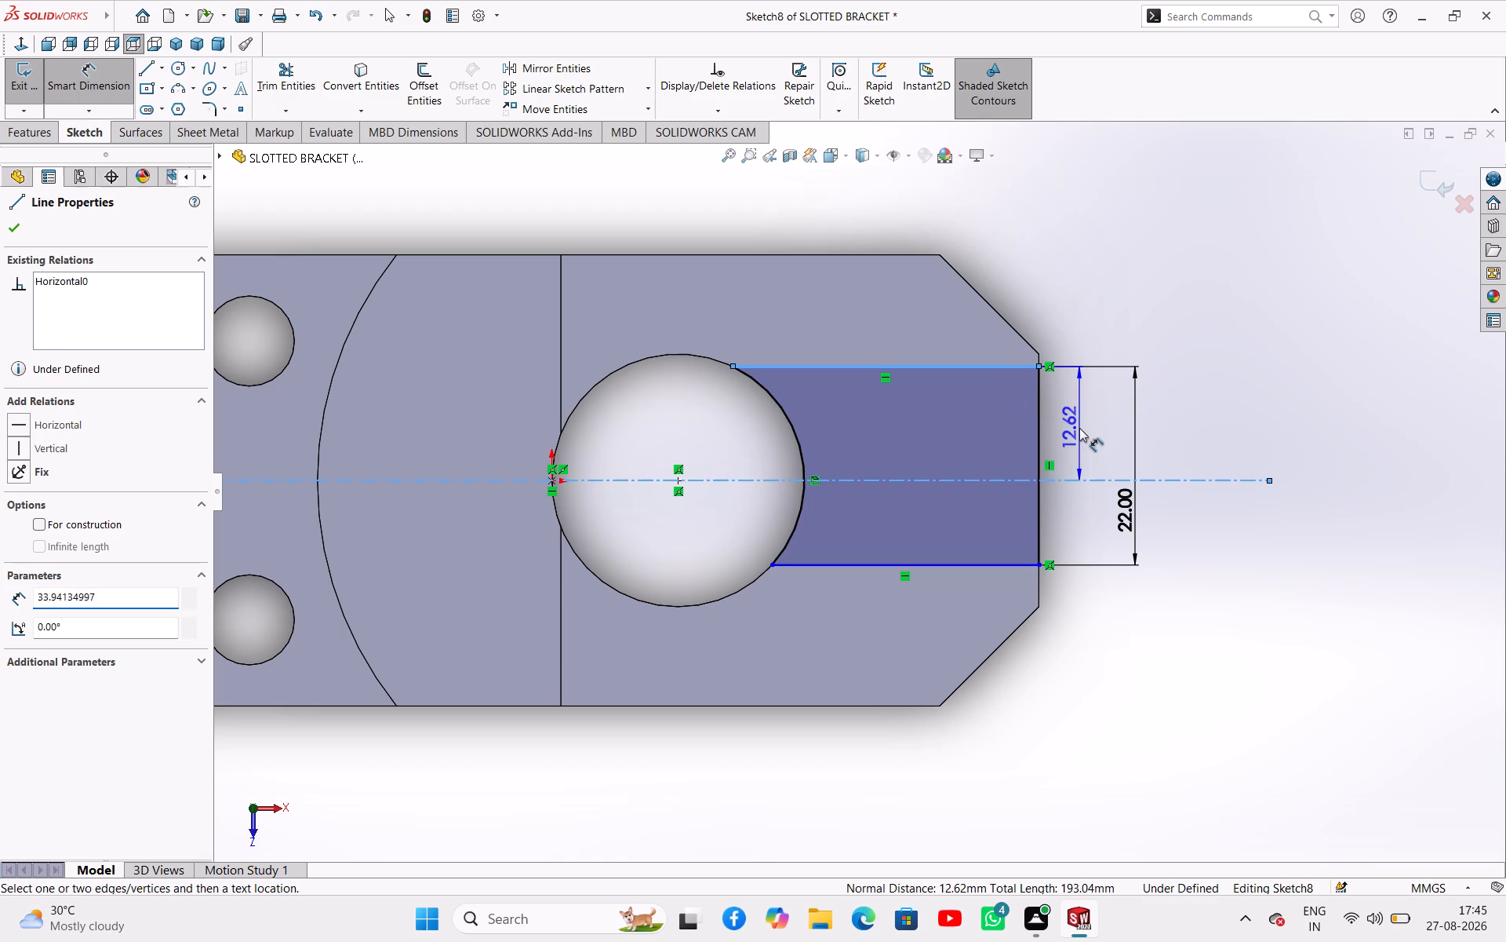
{"action": "type", "text": "11"}
{"action": "key", "text": "Return"}
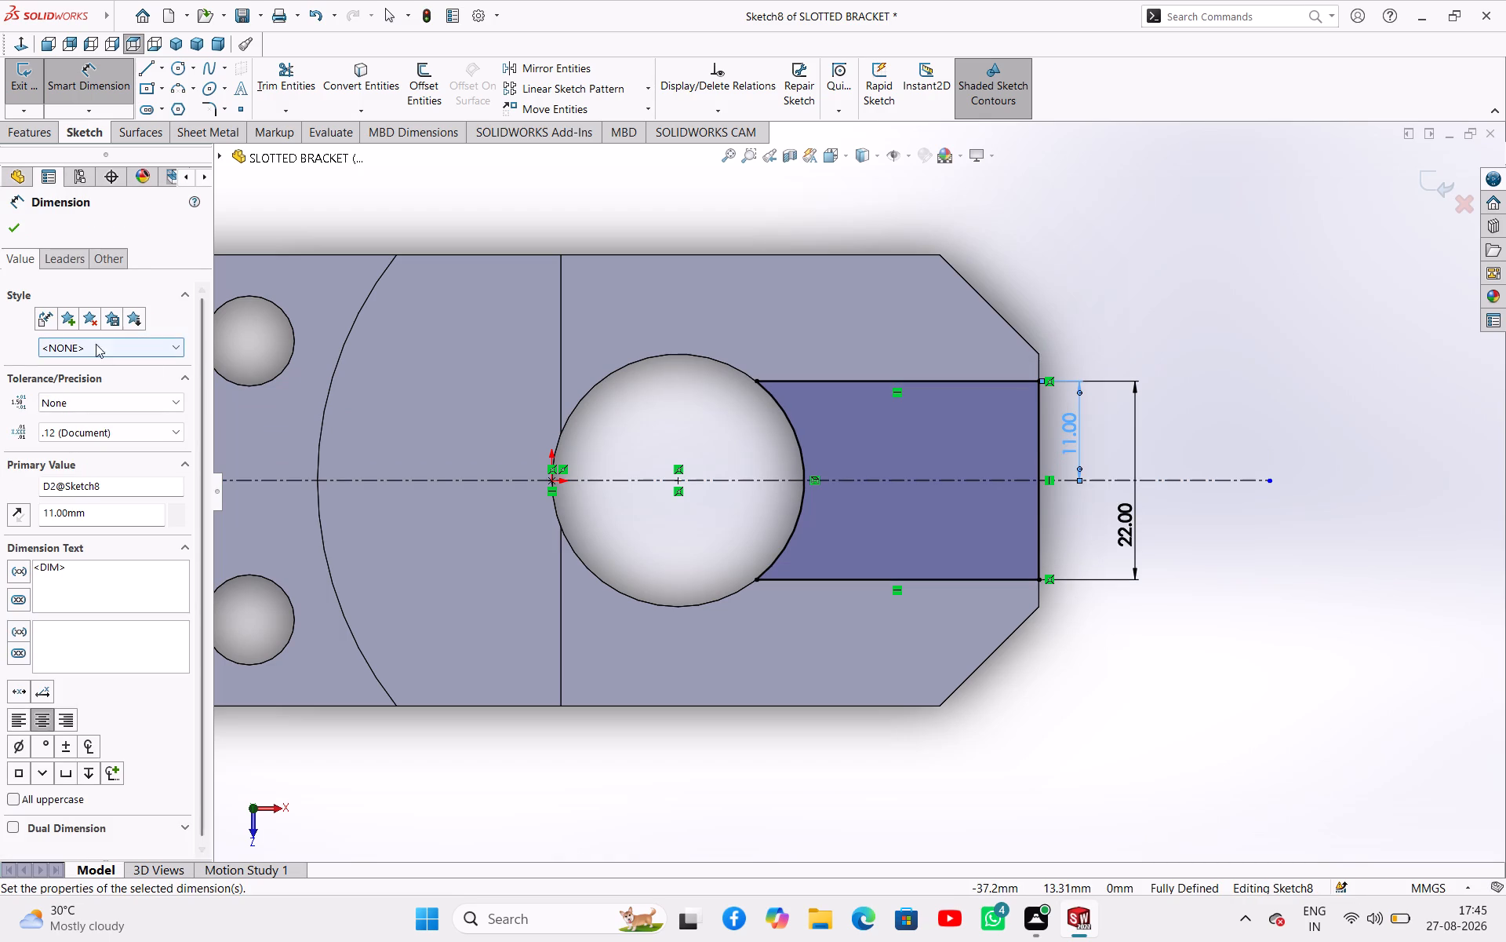
{"action": "left_click", "coordinate": [18, 237]}
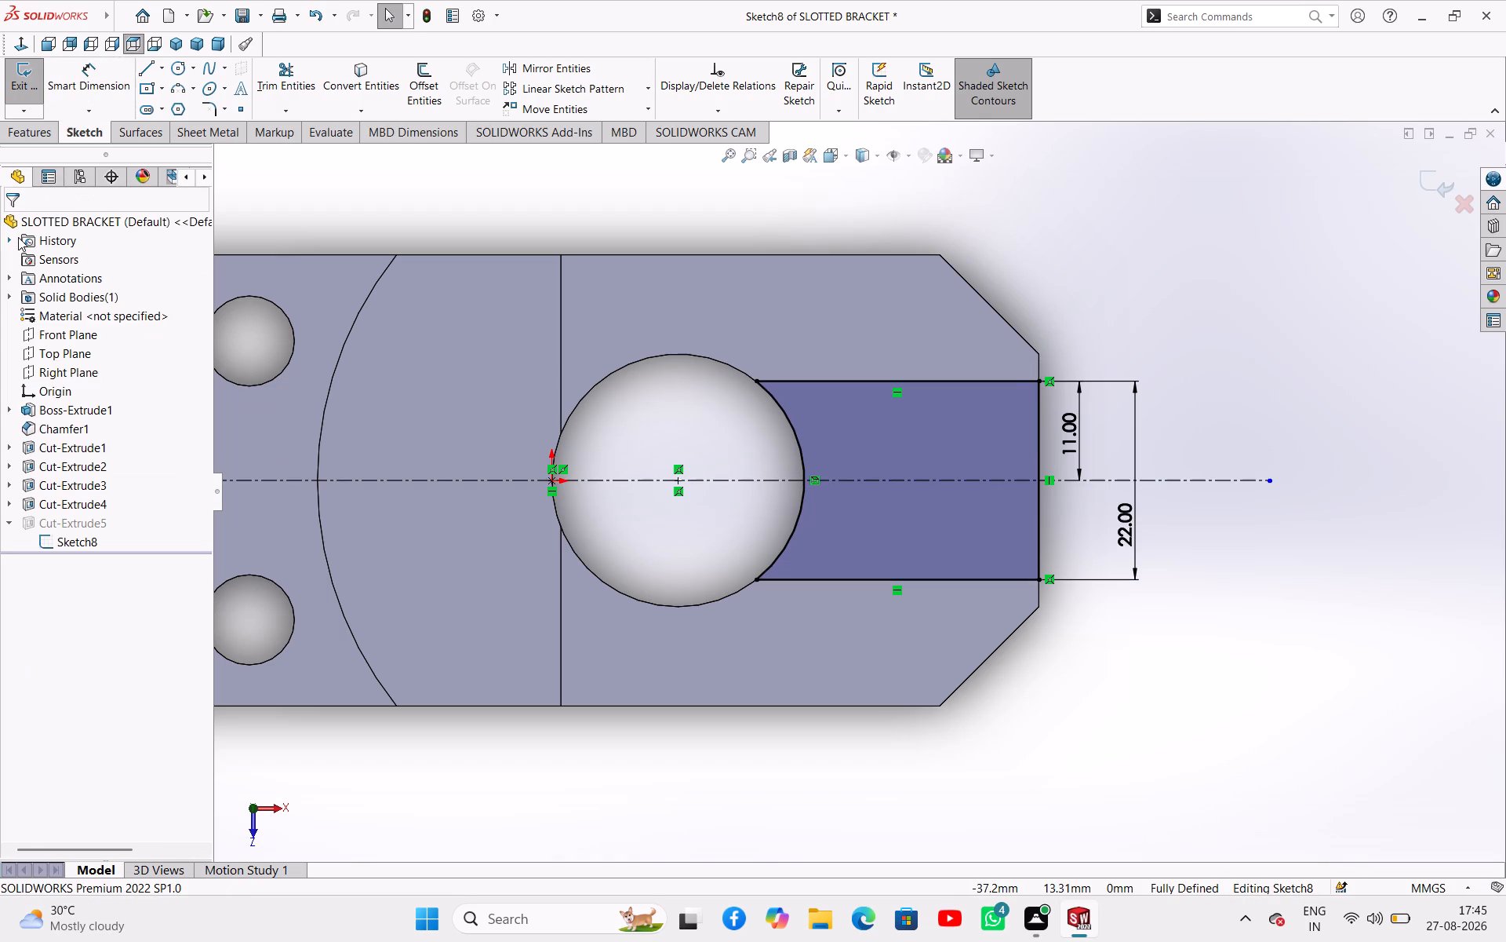
Exit the slot sketch and rebuild the part.
{"action": "left_click", "coordinate": [31, 68]}
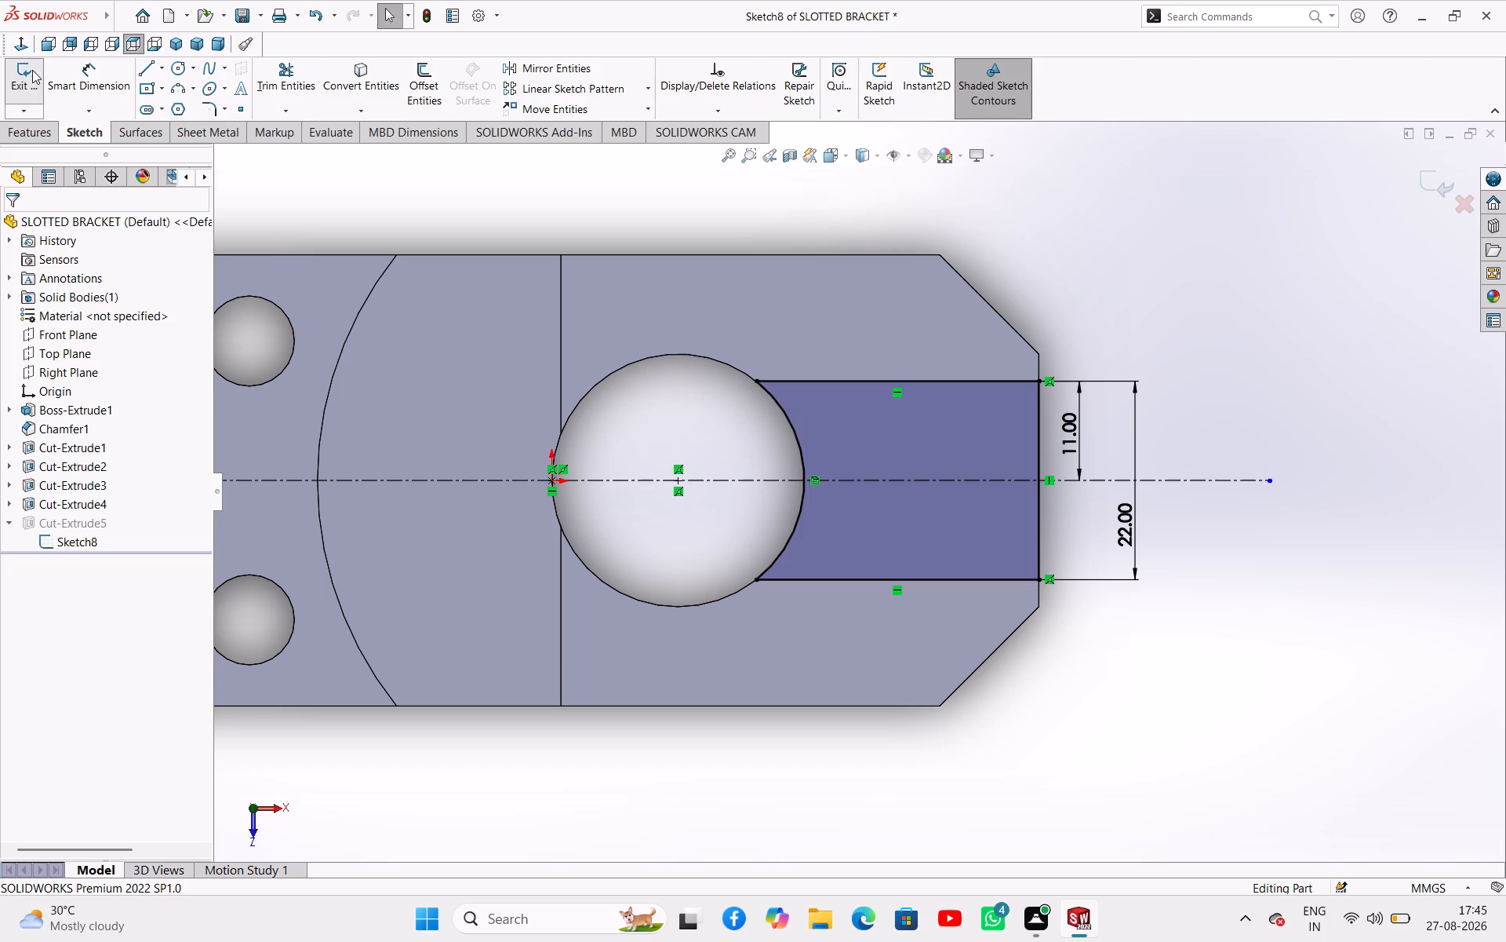
{"action": "middle_click_drag", "start_coordinate": [759, 447], "coordinate": [670, 338]}
{"action": "left_click", "coordinate": [426, 20]}
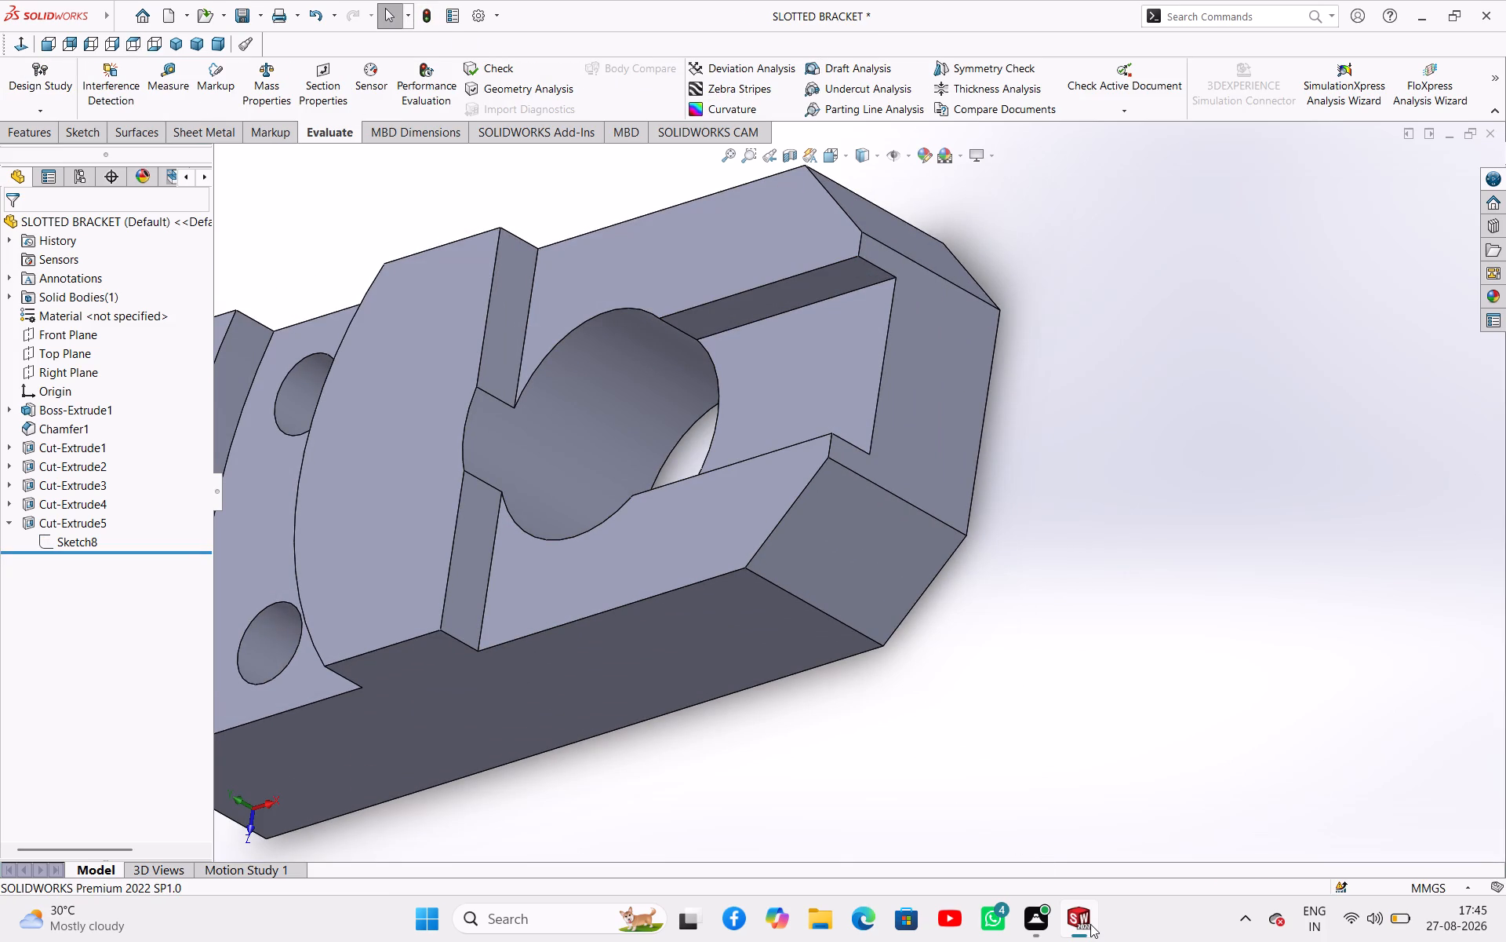
Return to the drawing sheet and dimension the slot's width in the top view, placing the dimension just beyond the chamfered end.
{"action": "left_click", "coordinate": [1169, 823]}
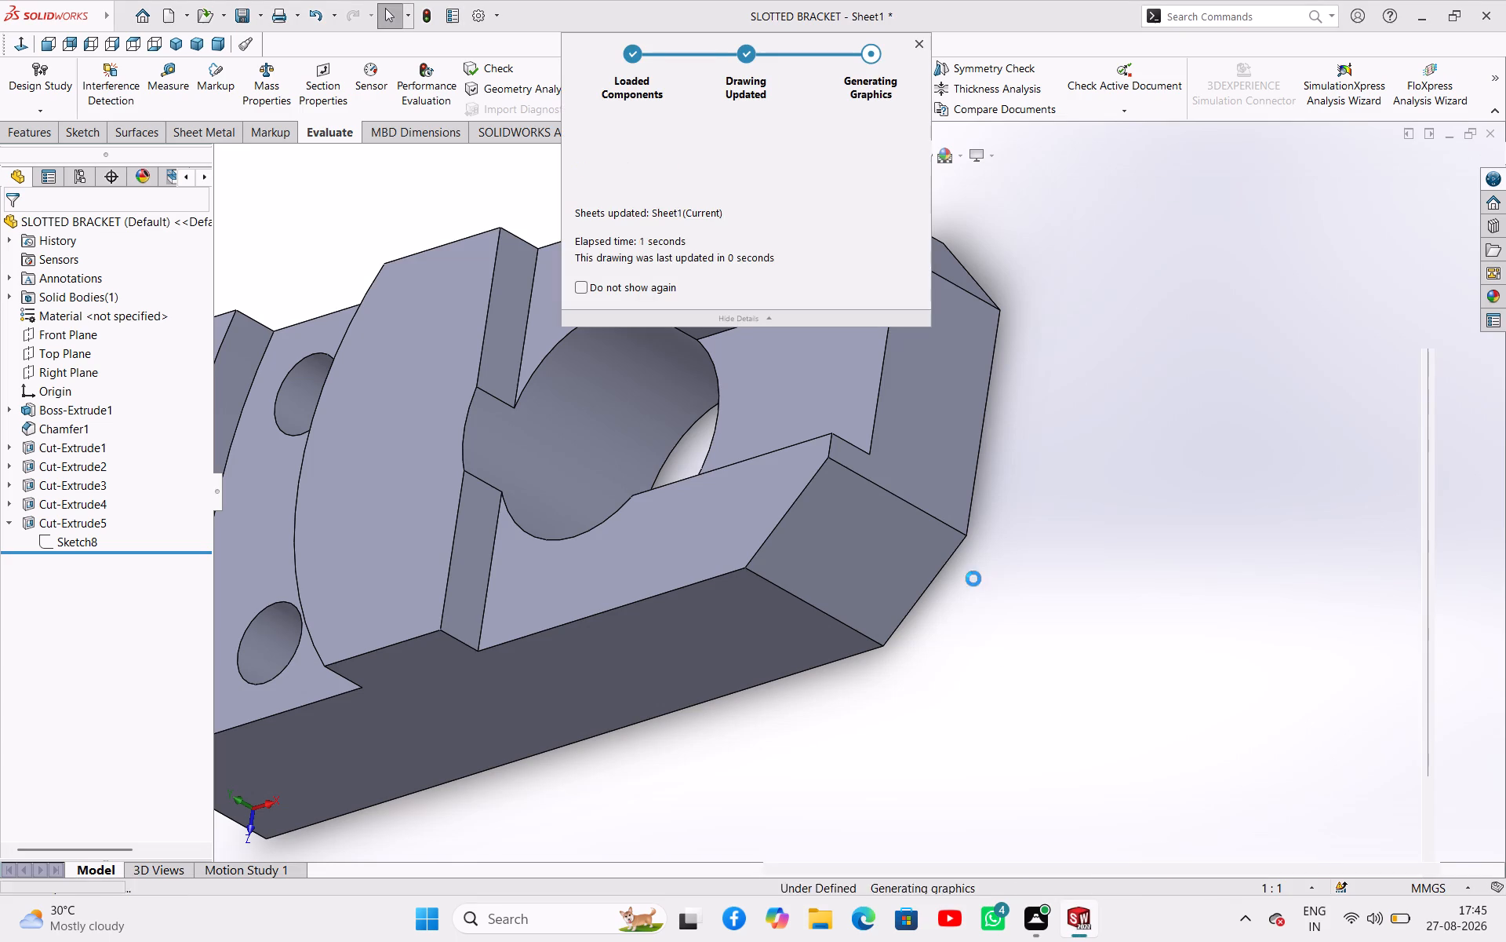
{"action": "scroll", "coordinate": [973, 579], "scroll_direction": "up", "scroll_amount": 3}
{"action": "scroll", "coordinate": [936, 549], "scroll_direction": "down", "scroll_amount": 1}
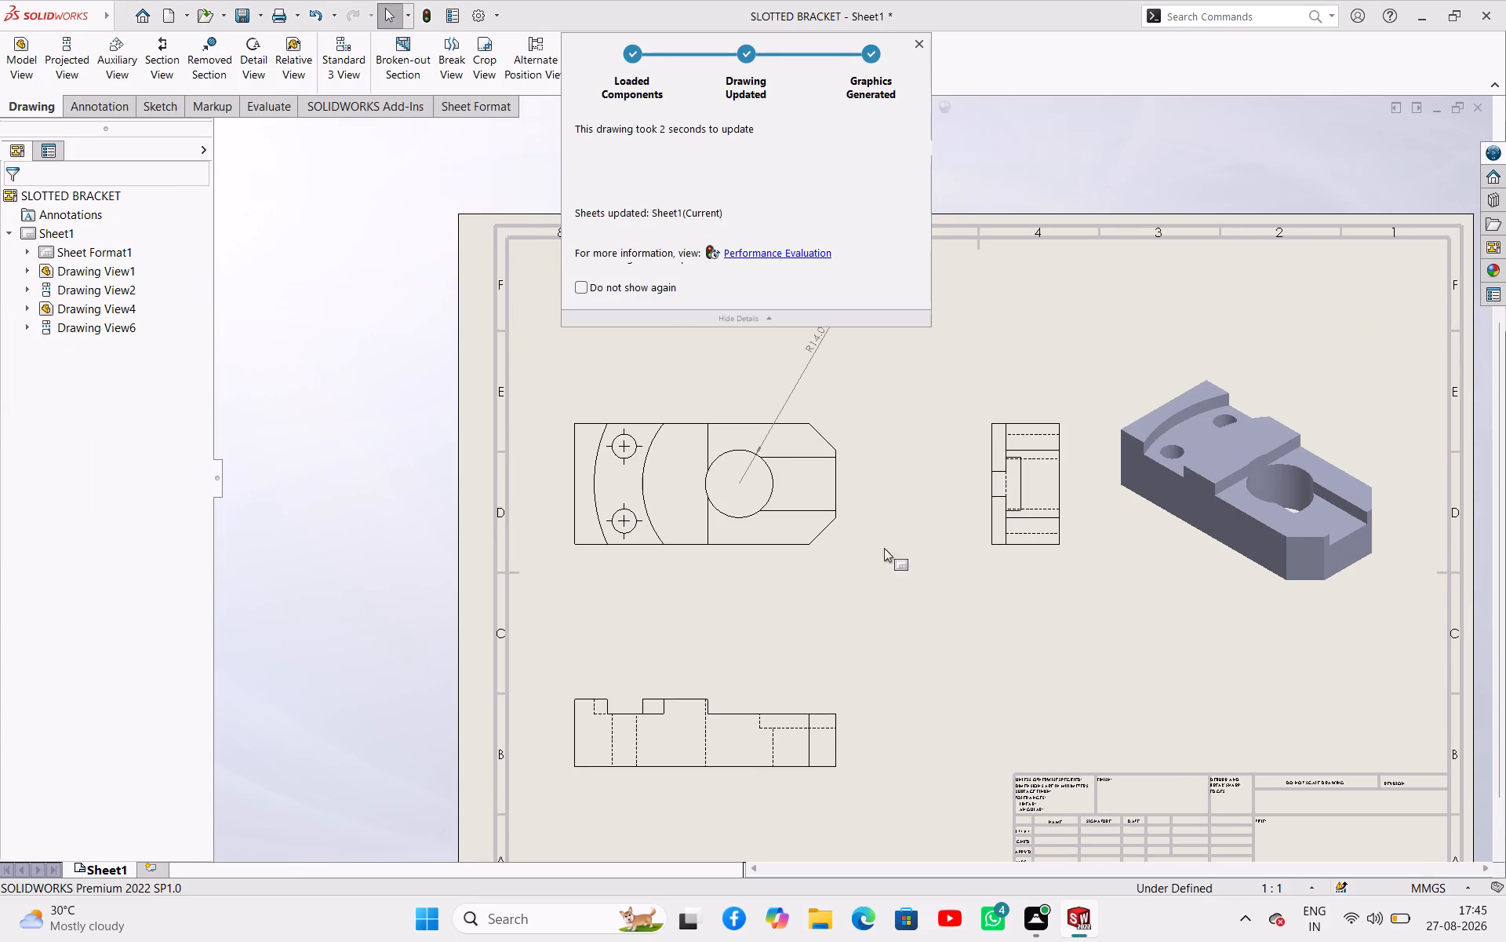
{"action": "scroll", "coordinate": [854, 549], "scroll_direction": "down", "scroll_amount": 2}
{"action": "right_click_drag", "start_coordinate": [431, 531], "coordinate": [424, 357]}
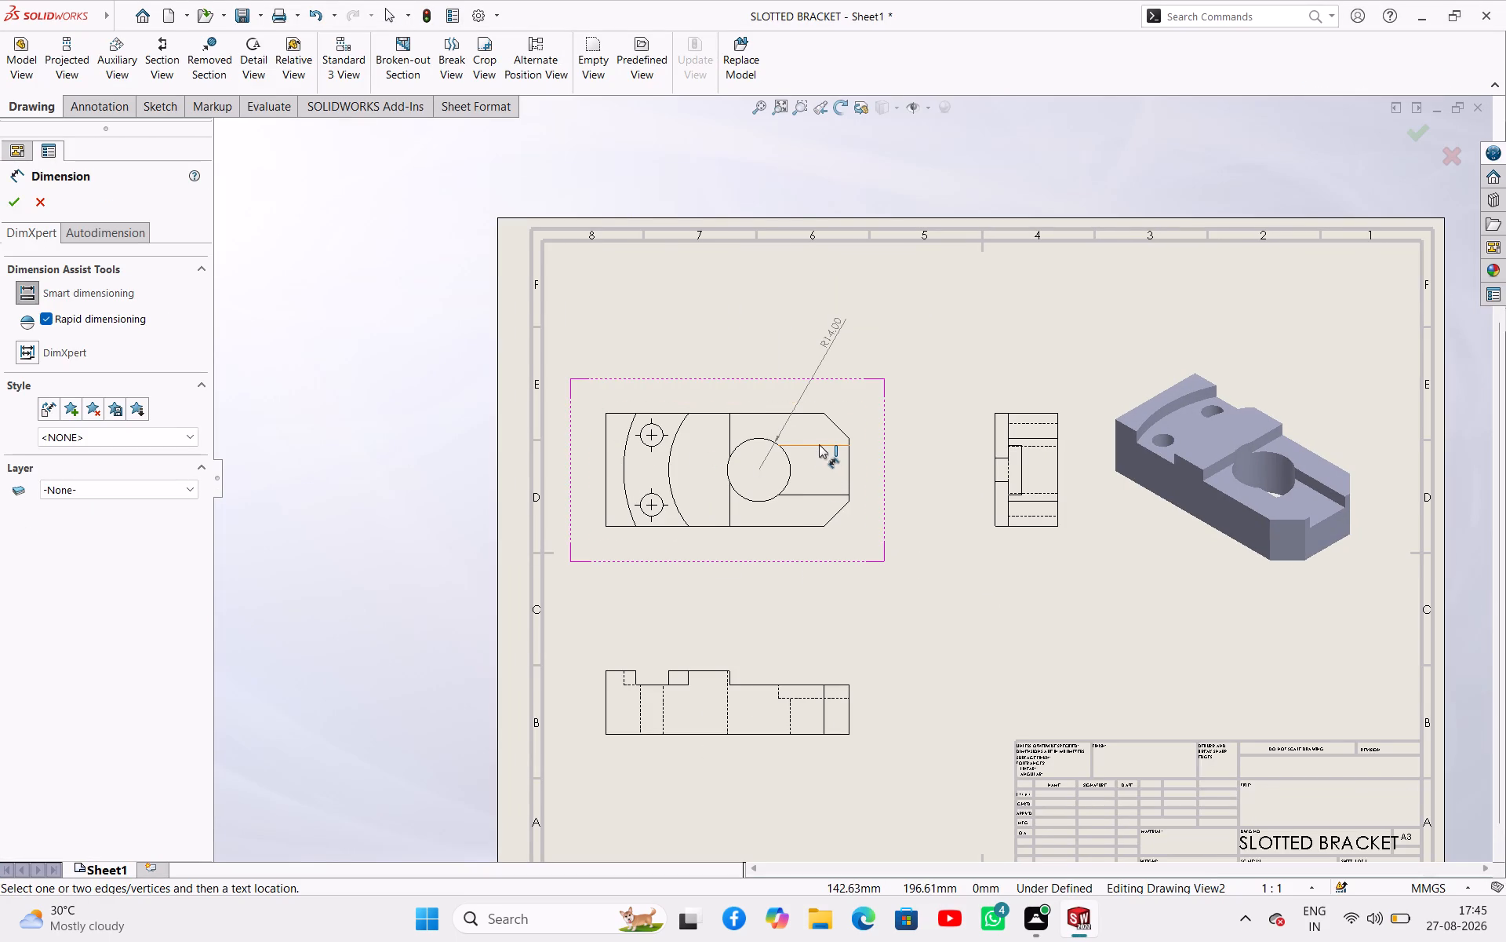
{"action": "left_click", "coordinate": [819, 444]}
{"action": "left_click", "coordinate": [815, 497]}
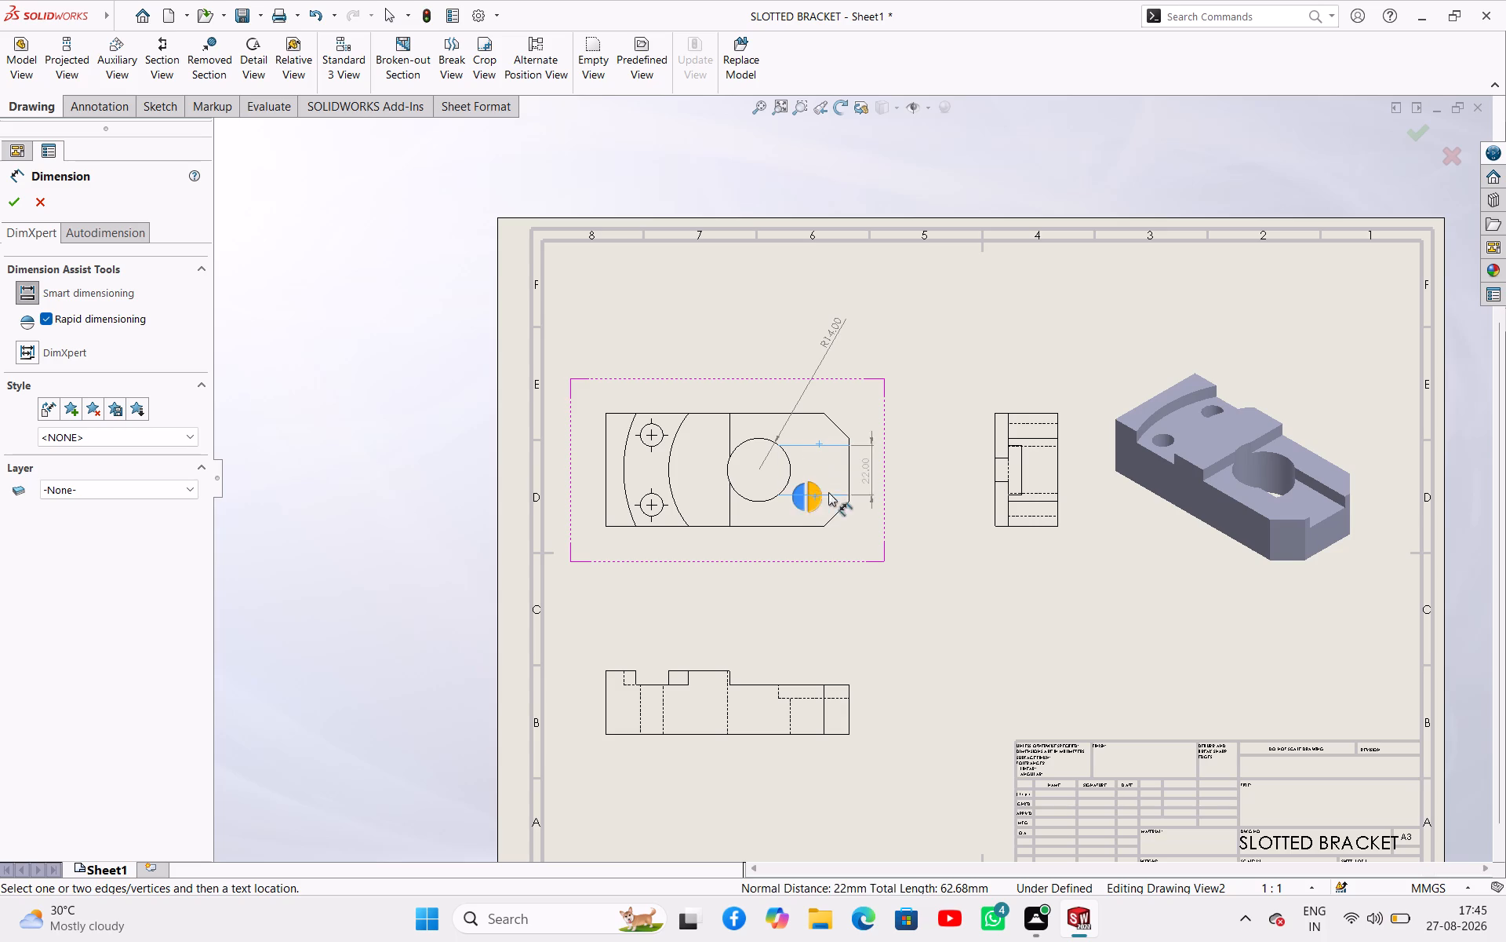
{"action": "left_click", "coordinate": [869, 476]}
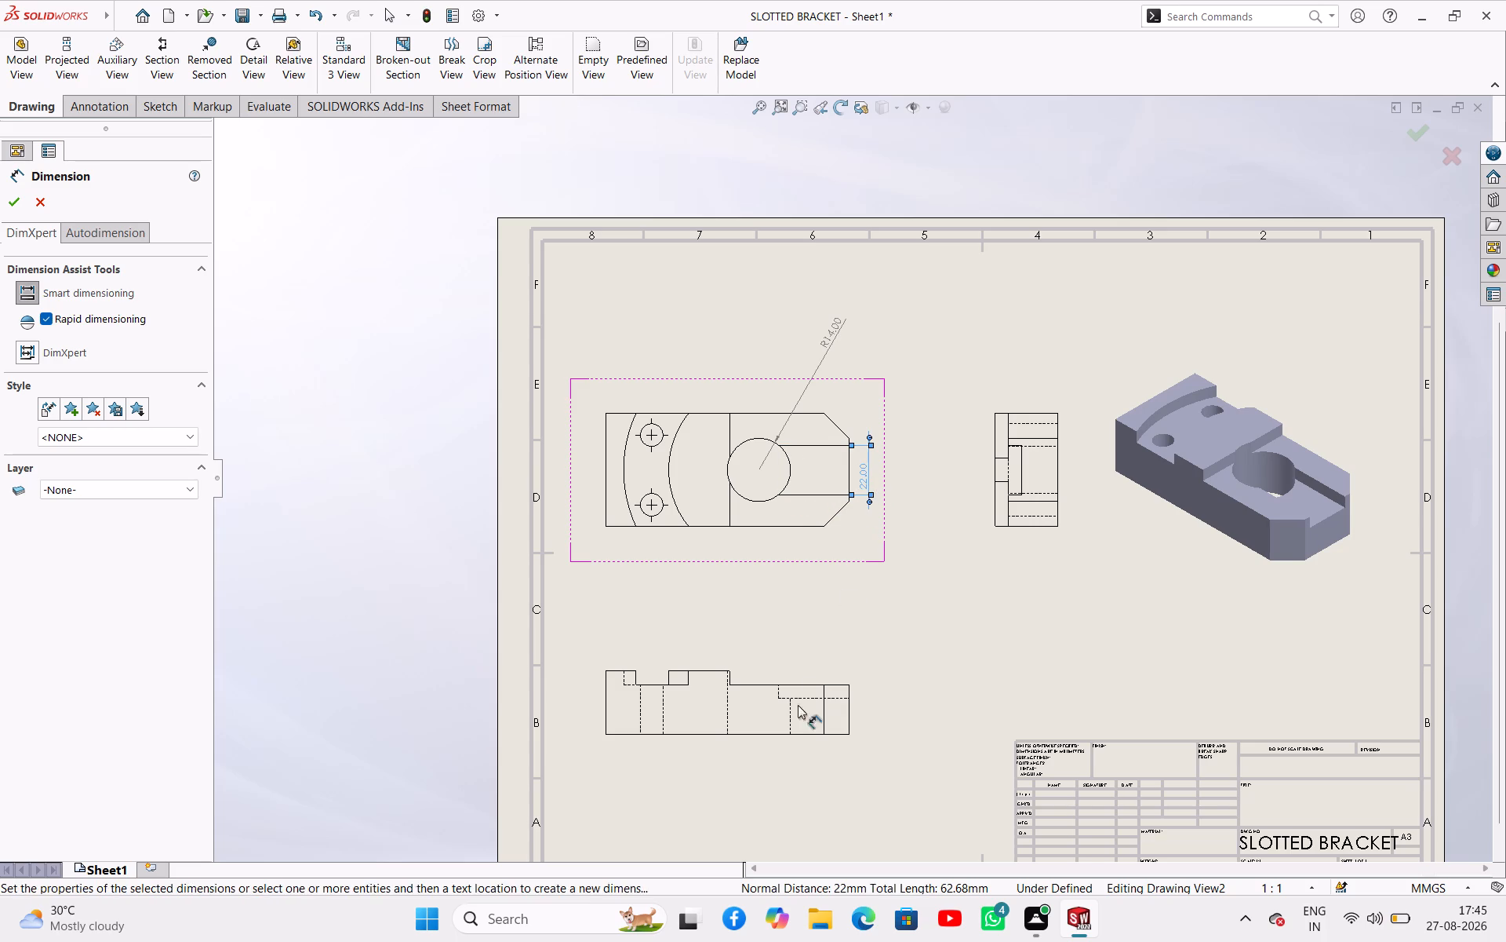
Dimension the slot's depth in the front view from the top edge to the hidden slot floor, beyond the chamfered end.
{"action": "scroll", "coordinate": [738, 759], "scroll_direction": "up", "scroll_amount": 1}
{"action": "scroll", "coordinate": [634, 664], "scroll_direction": "down", "scroll_amount": 3}
{"action": "scroll", "coordinate": [850, 713], "scroll_direction": "down", "scroll_amount": 7}
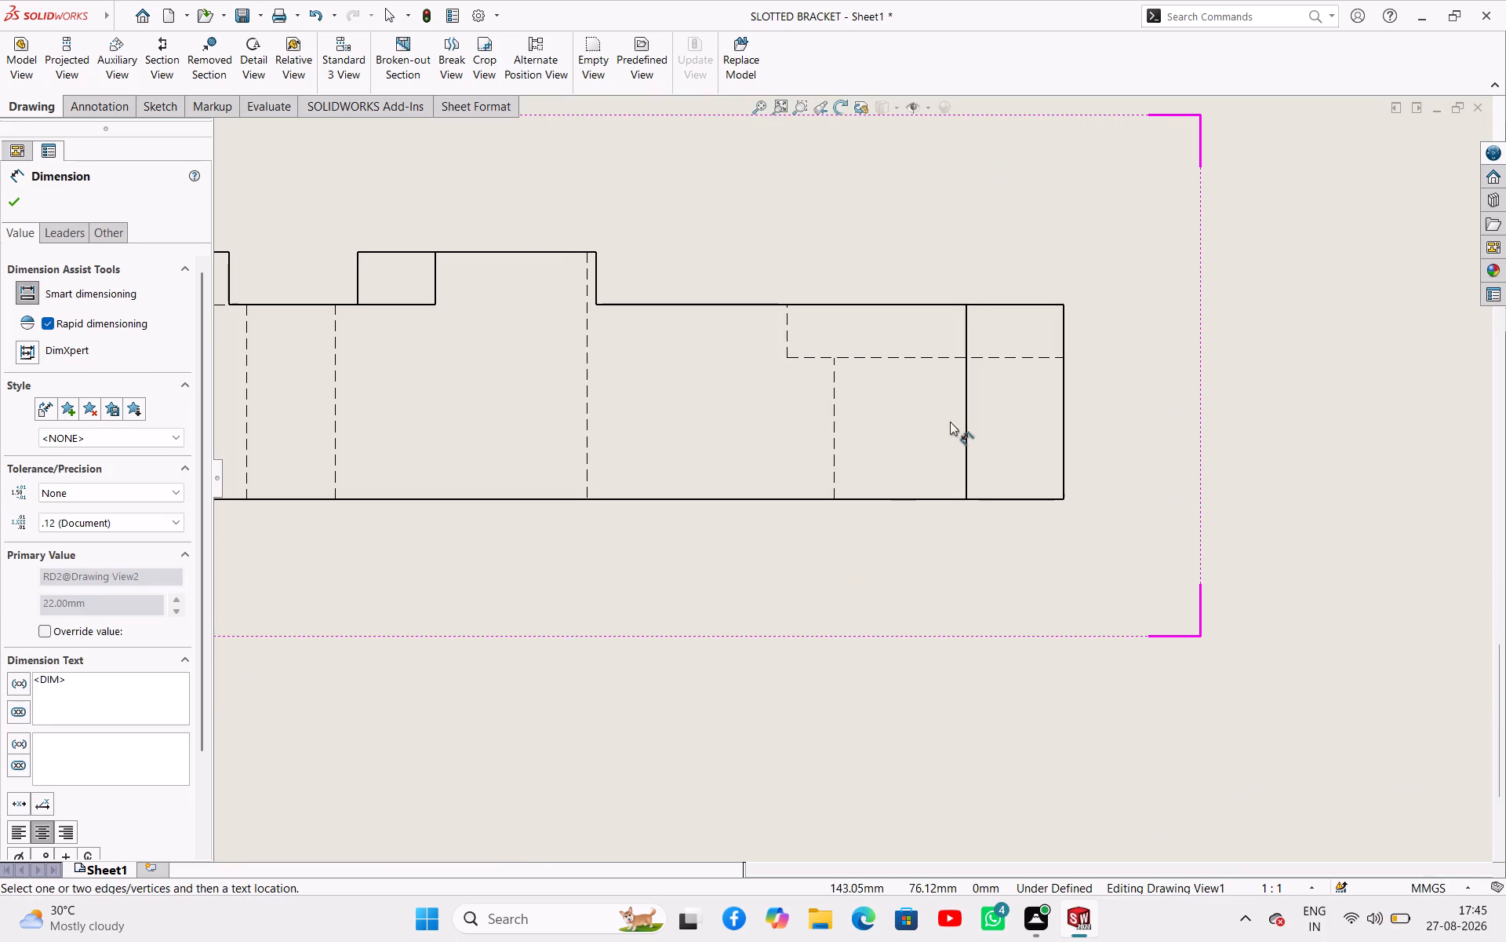
{"action": "left_click", "coordinate": [1042, 356]}
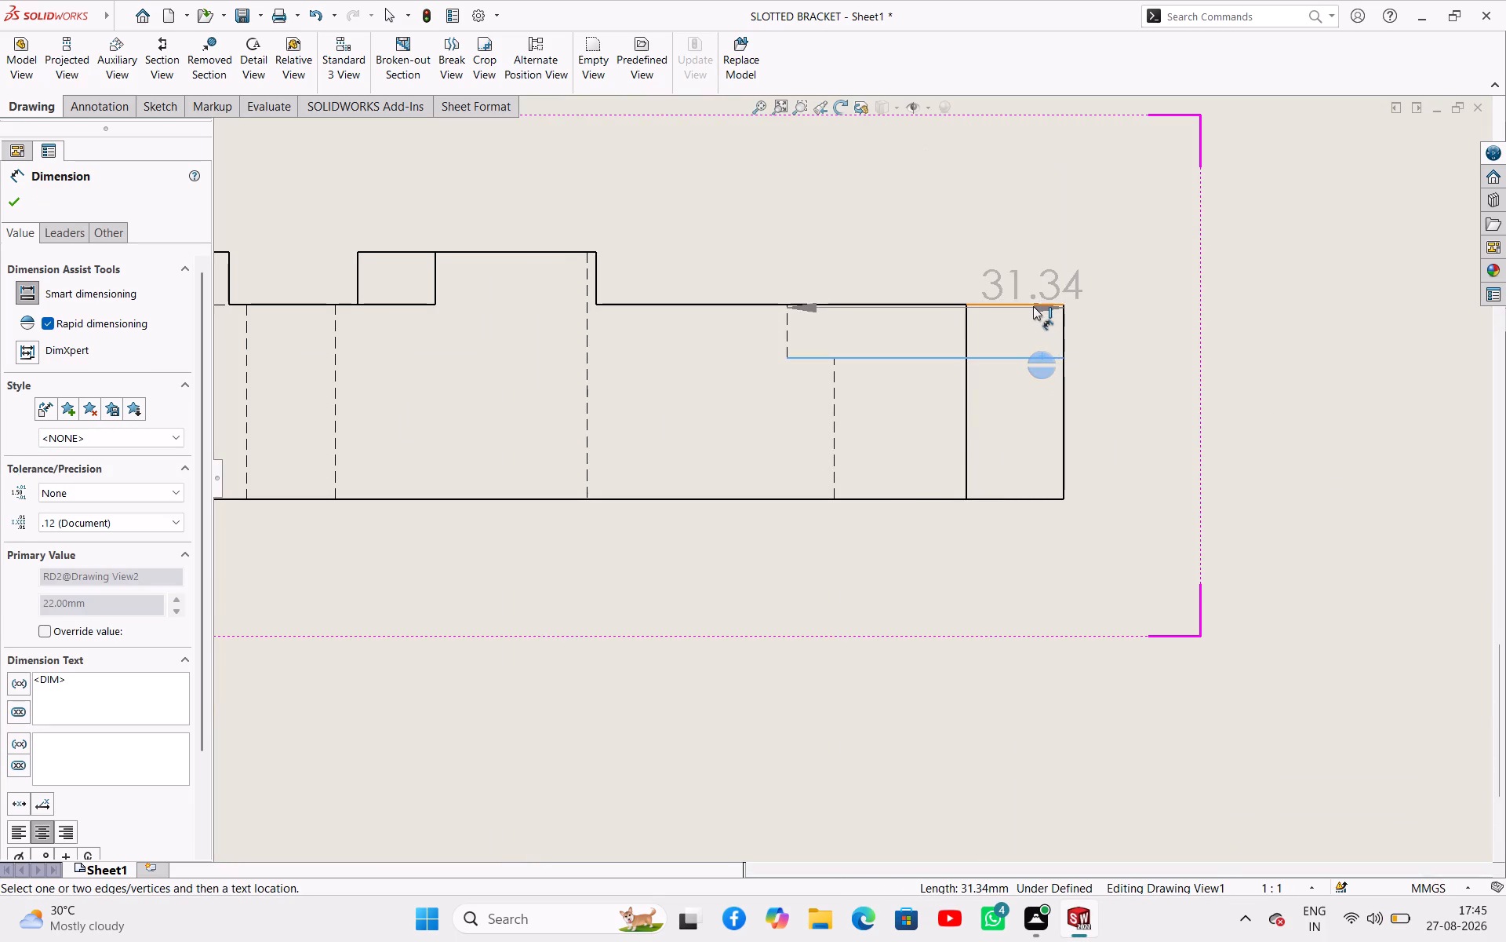
{"action": "left_click", "coordinate": [1033, 306]}
{"action": "left_click", "coordinate": [1146, 383]}
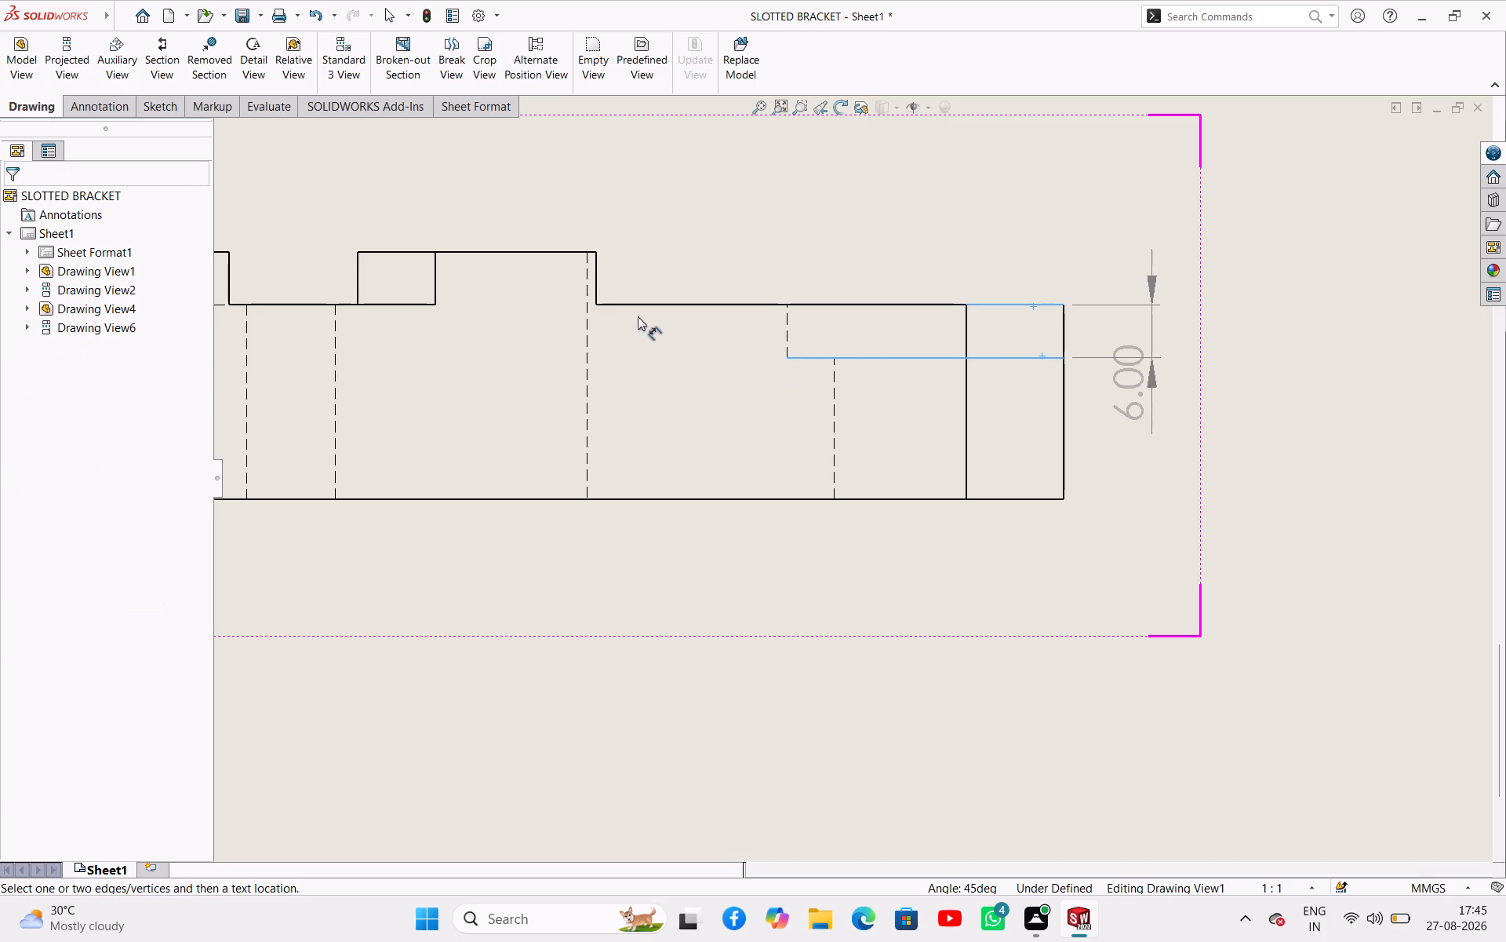
Dimension the step heights of the middle raised block and the left end block in the front view.
{"action": "left_click", "coordinate": [595, 275]}
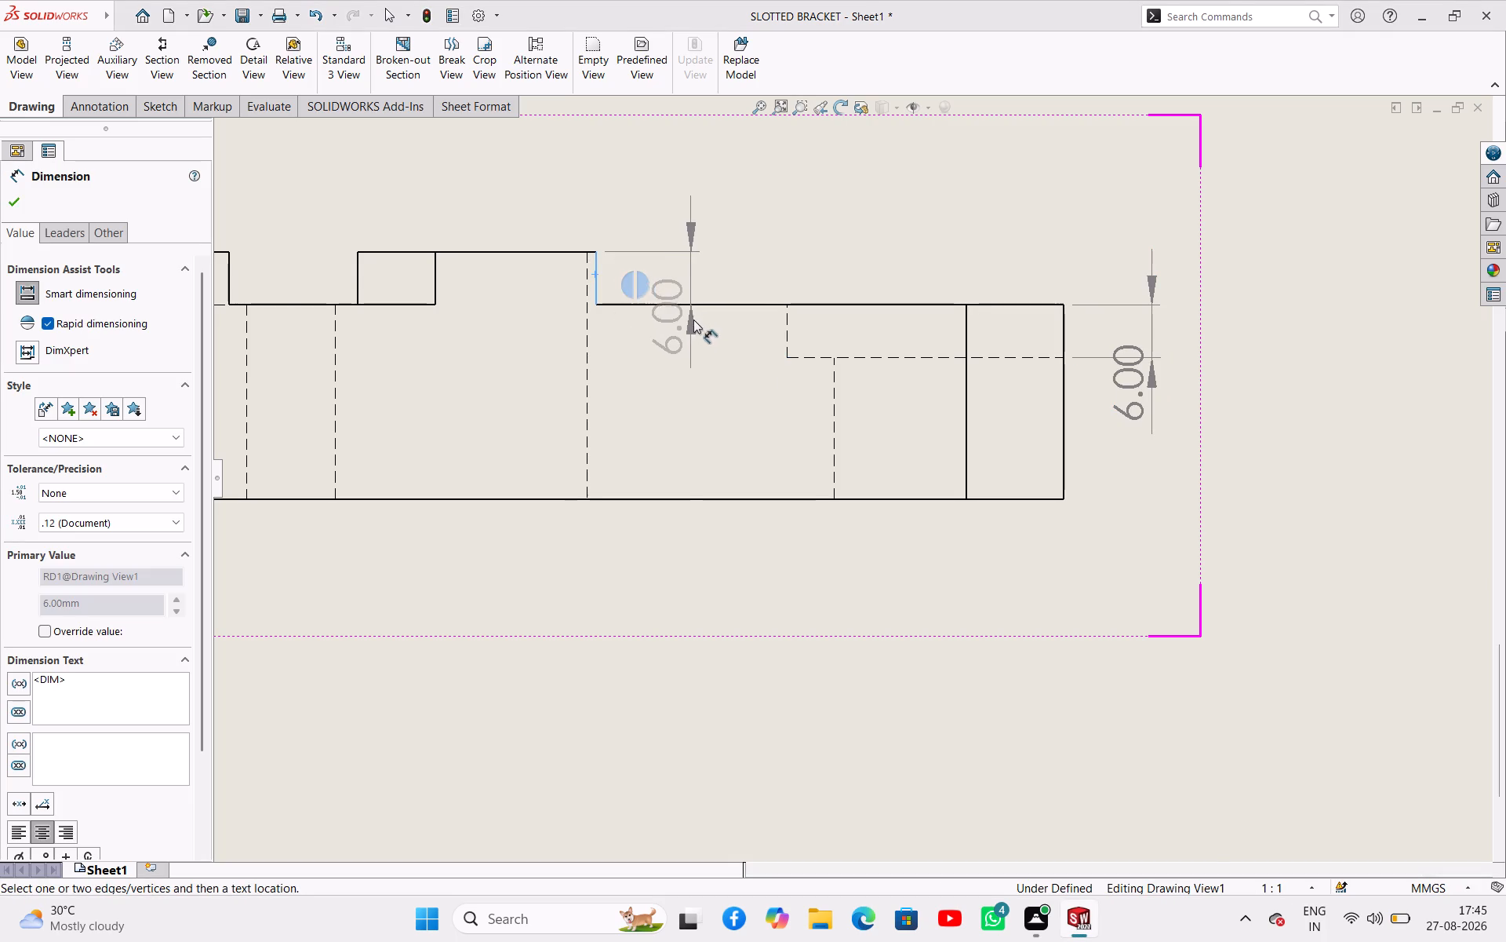
{"action": "left_click", "coordinate": [694, 322]}
{"action": "scroll", "coordinate": [630, 332], "scroll_direction": "up", "scroll_amount": 5}
{"action": "scroll", "coordinate": [500, 305], "scroll_direction": "down", "scroll_amount": 2}
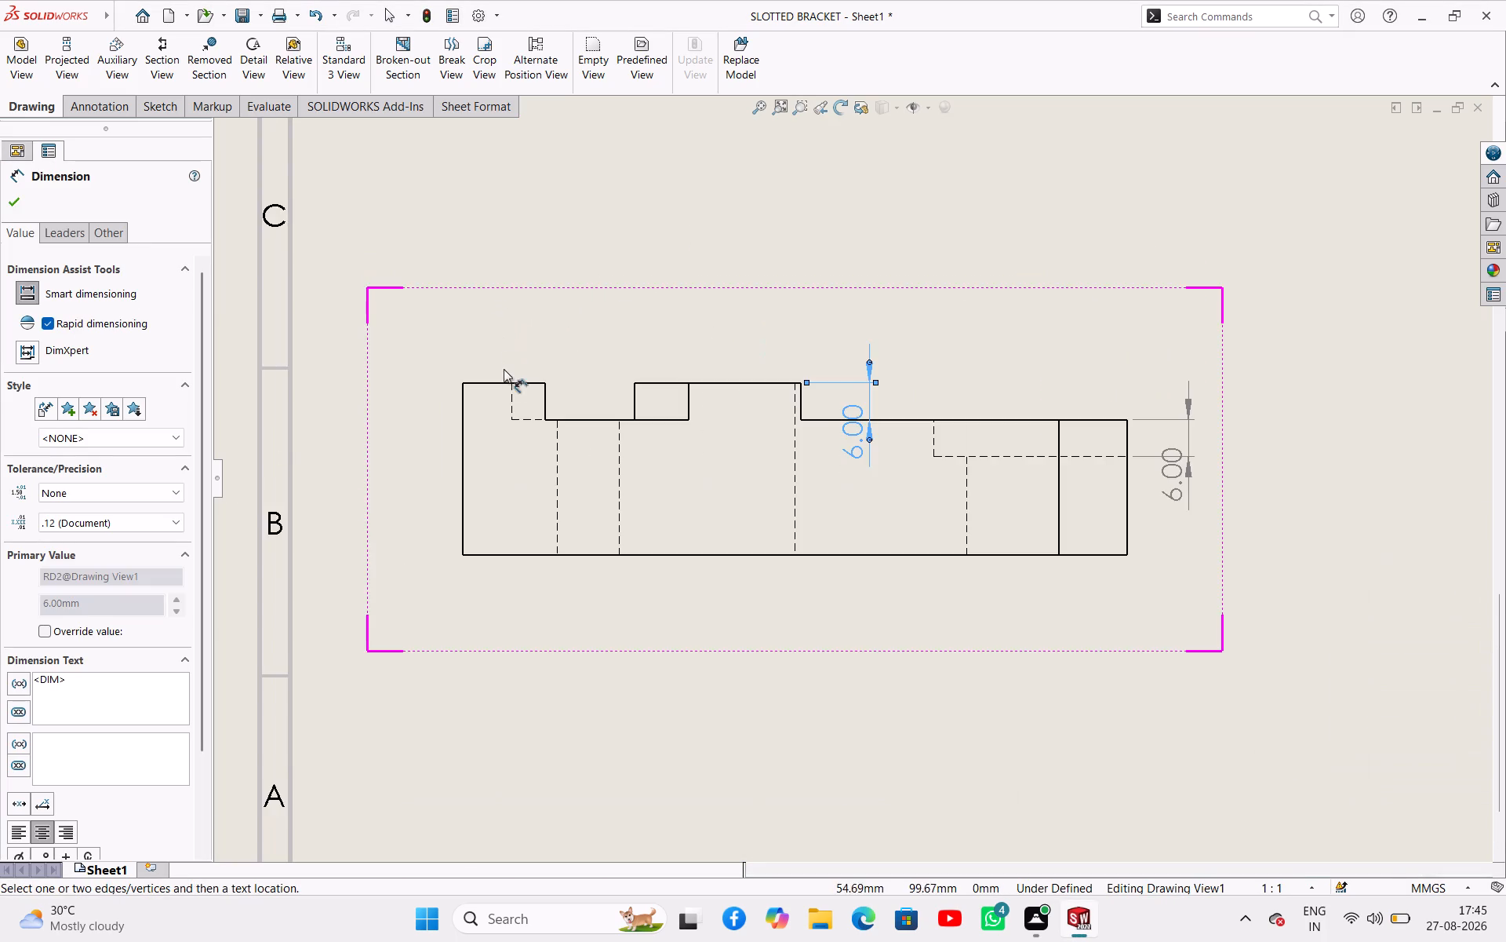
{"action": "scroll", "coordinate": [504, 372], "scroll_direction": "down", "scroll_amount": 2}
{"action": "left_click", "coordinate": [595, 417]}
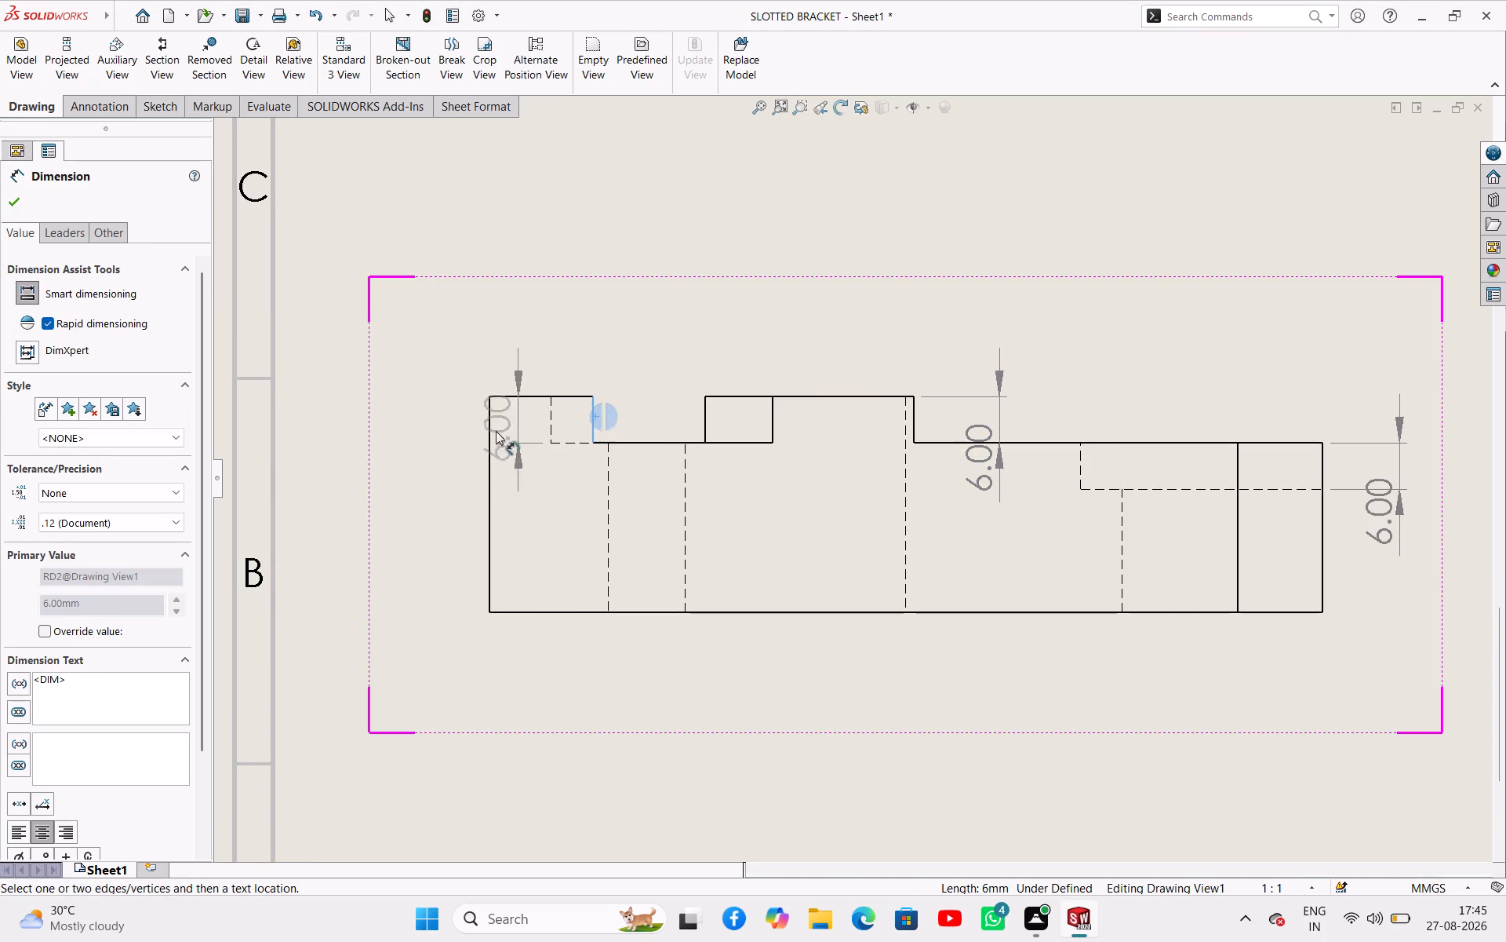
{"action": "left_click", "coordinate": [439, 446]}
Dimension the bracket's overall width in the top view along its left end edge, placing the dimension outside the part.
{"action": "scroll", "coordinate": [748, 567], "scroll_direction": "up", "scroll_amount": 1}
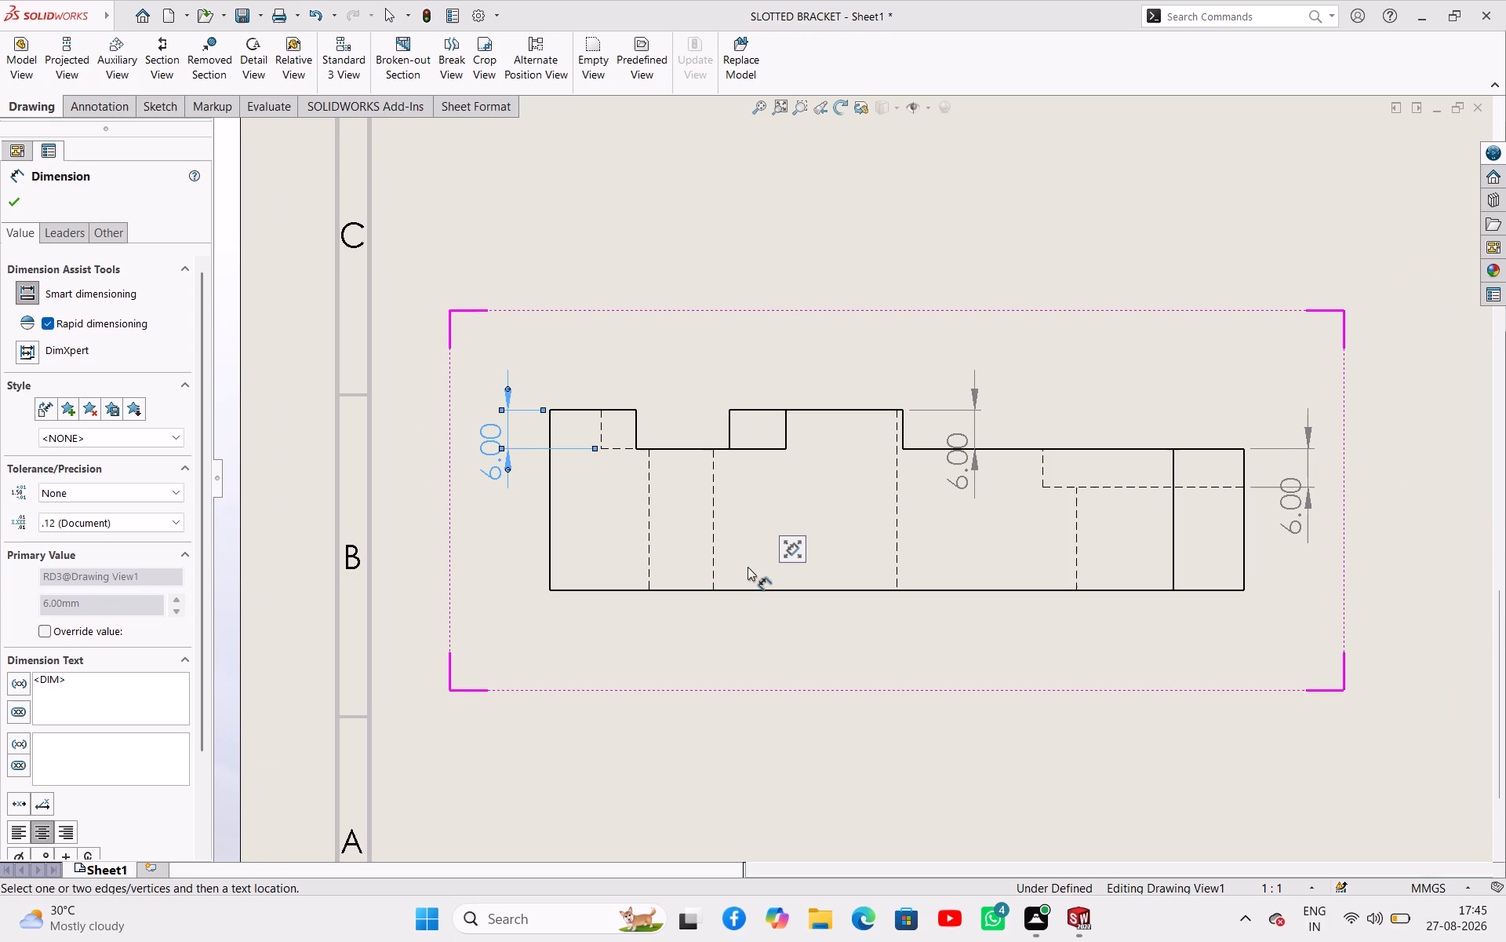
{"action": "scroll", "coordinate": [748, 567], "scroll_direction": "down", "scroll_amount": 1}
{"action": "scroll", "coordinate": [748, 567], "scroll_direction": "up", "scroll_amount": 4}
{"action": "scroll", "coordinate": [828, 447], "scroll_direction": "up", "scroll_amount": 4}
{"action": "scroll", "coordinate": [744, 323], "scroll_direction": "down", "scroll_amount": 1}
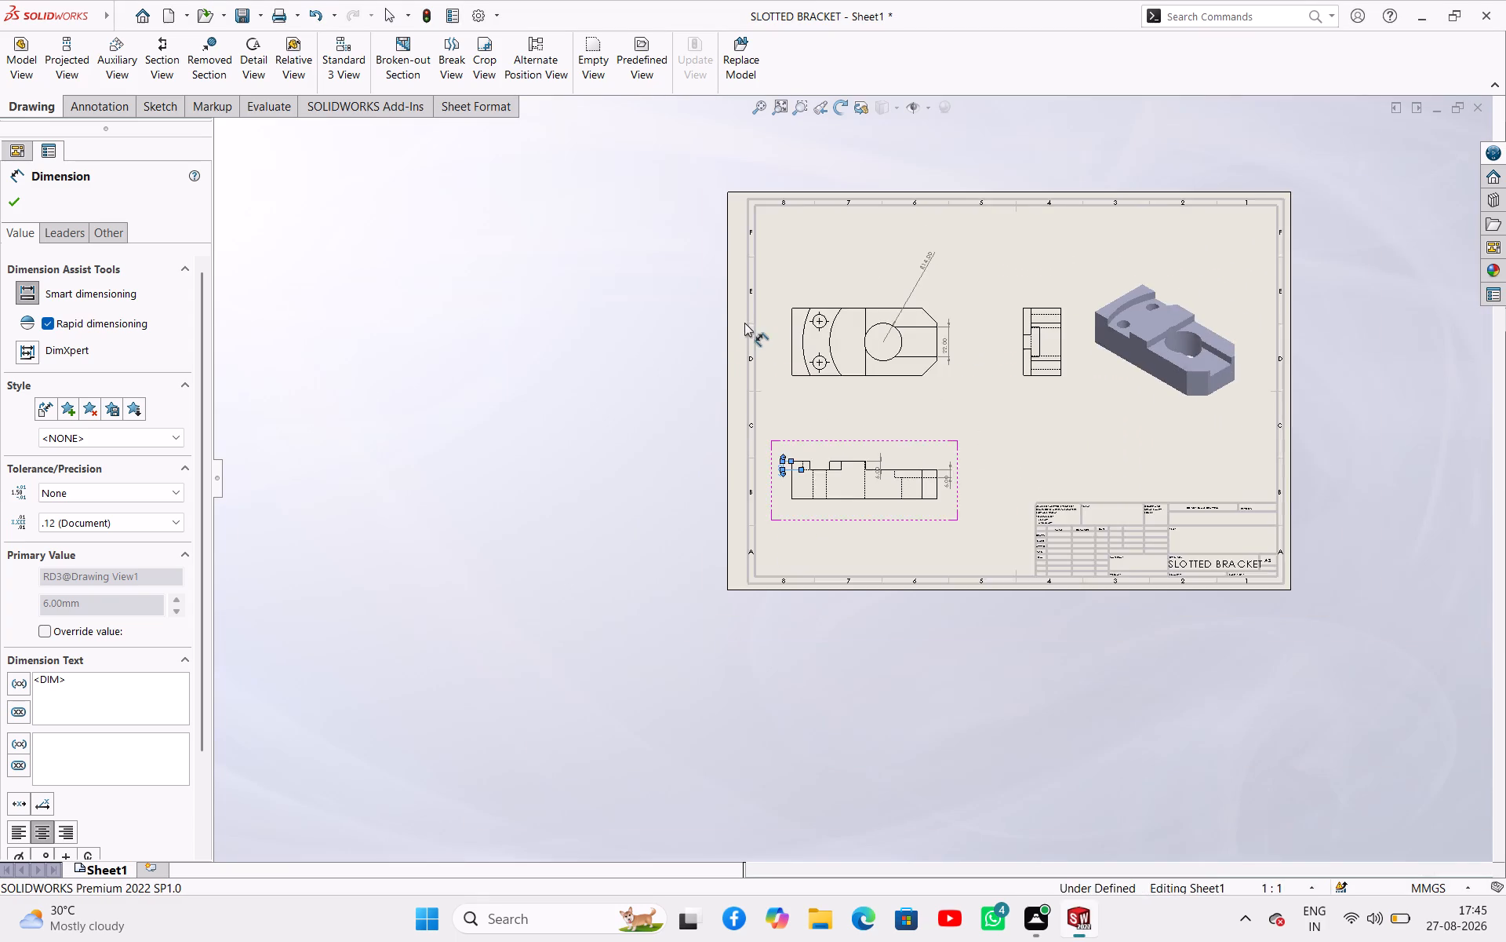
{"action": "scroll", "coordinate": [744, 323], "scroll_direction": "down", "scroll_amount": 4}
{"action": "left_click", "coordinate": [816, 369]}
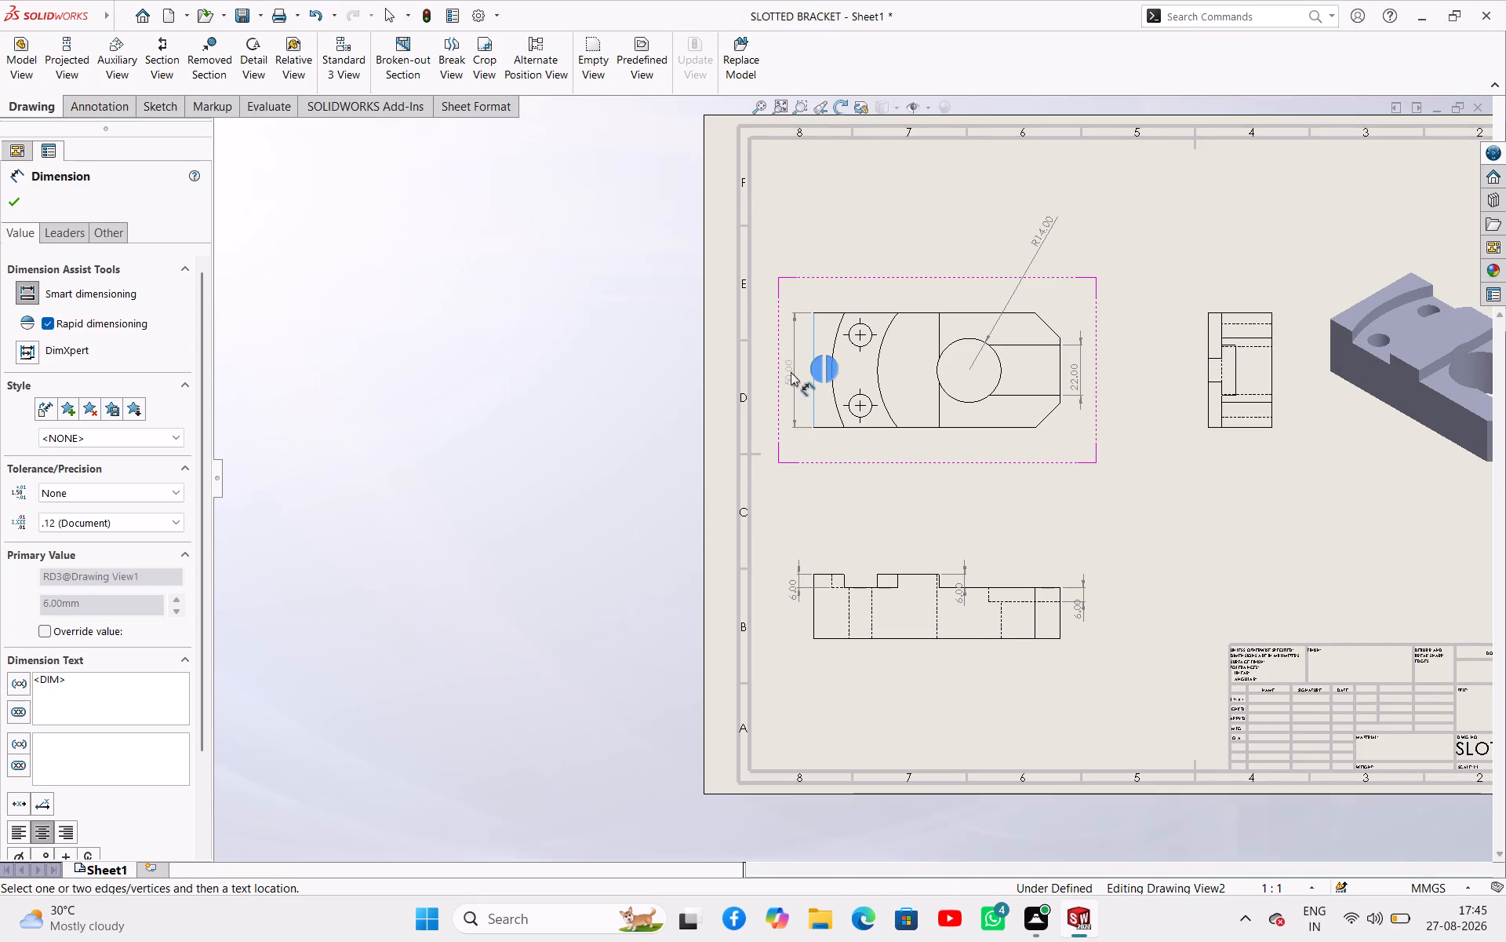
{"action": "left_click", "coordinate": [791, 372]}
Dimension the angle between the top view's upper edge and the chamfered corner edge, placing it just outside the corner.
{"action": "scroll", "coordinate": [1036, 340], "scroll_direction": "down", "scroll_amount": 9}
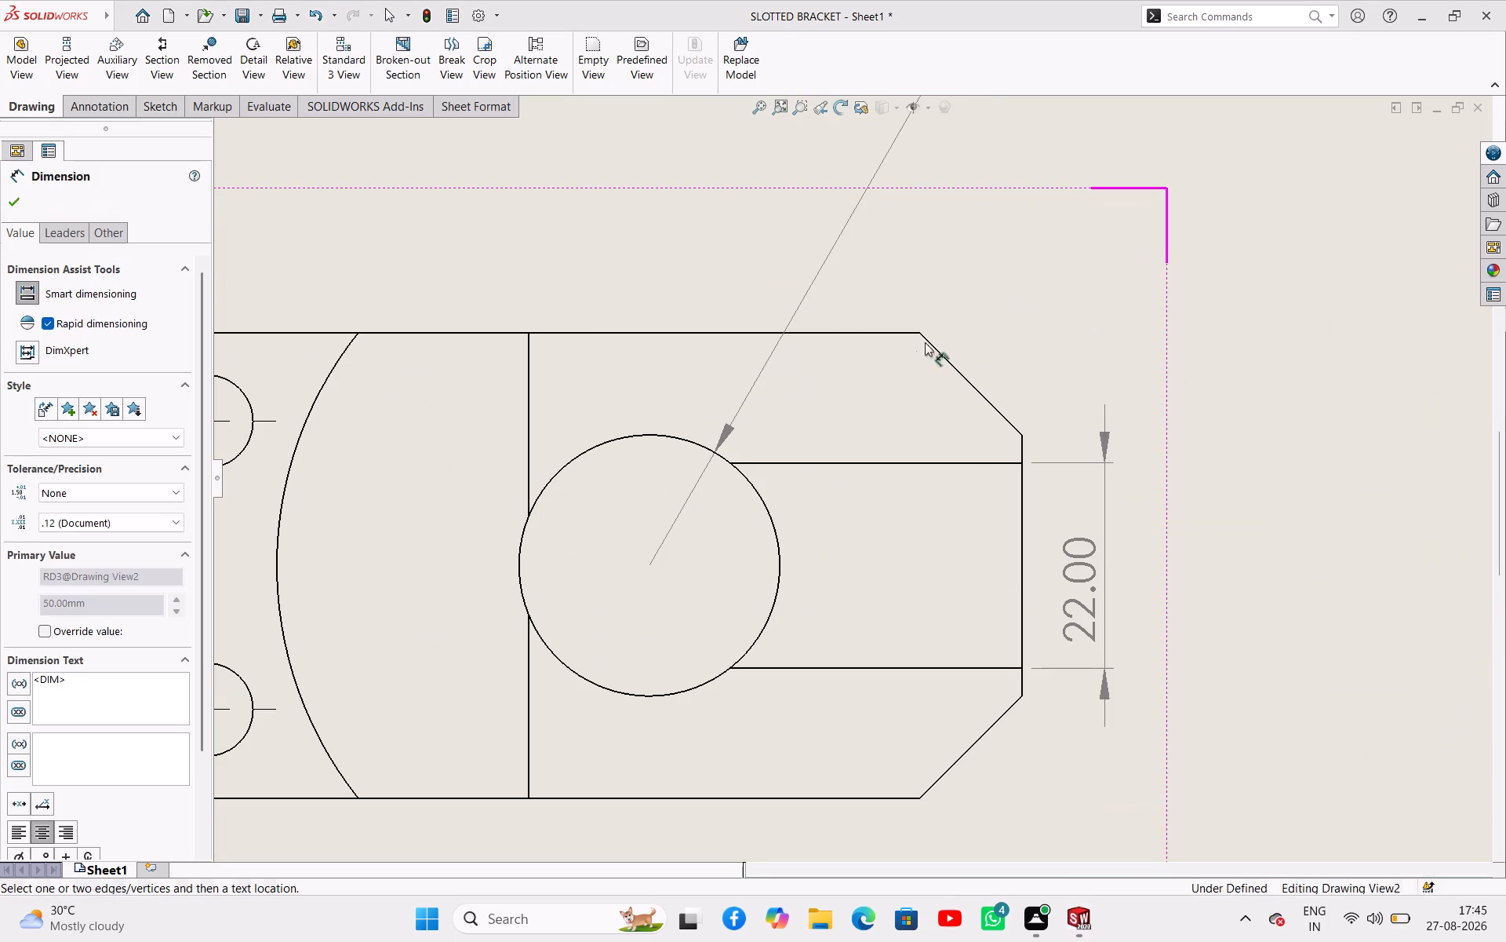
{"action": "left_click", "coordinate": [911, 334]}
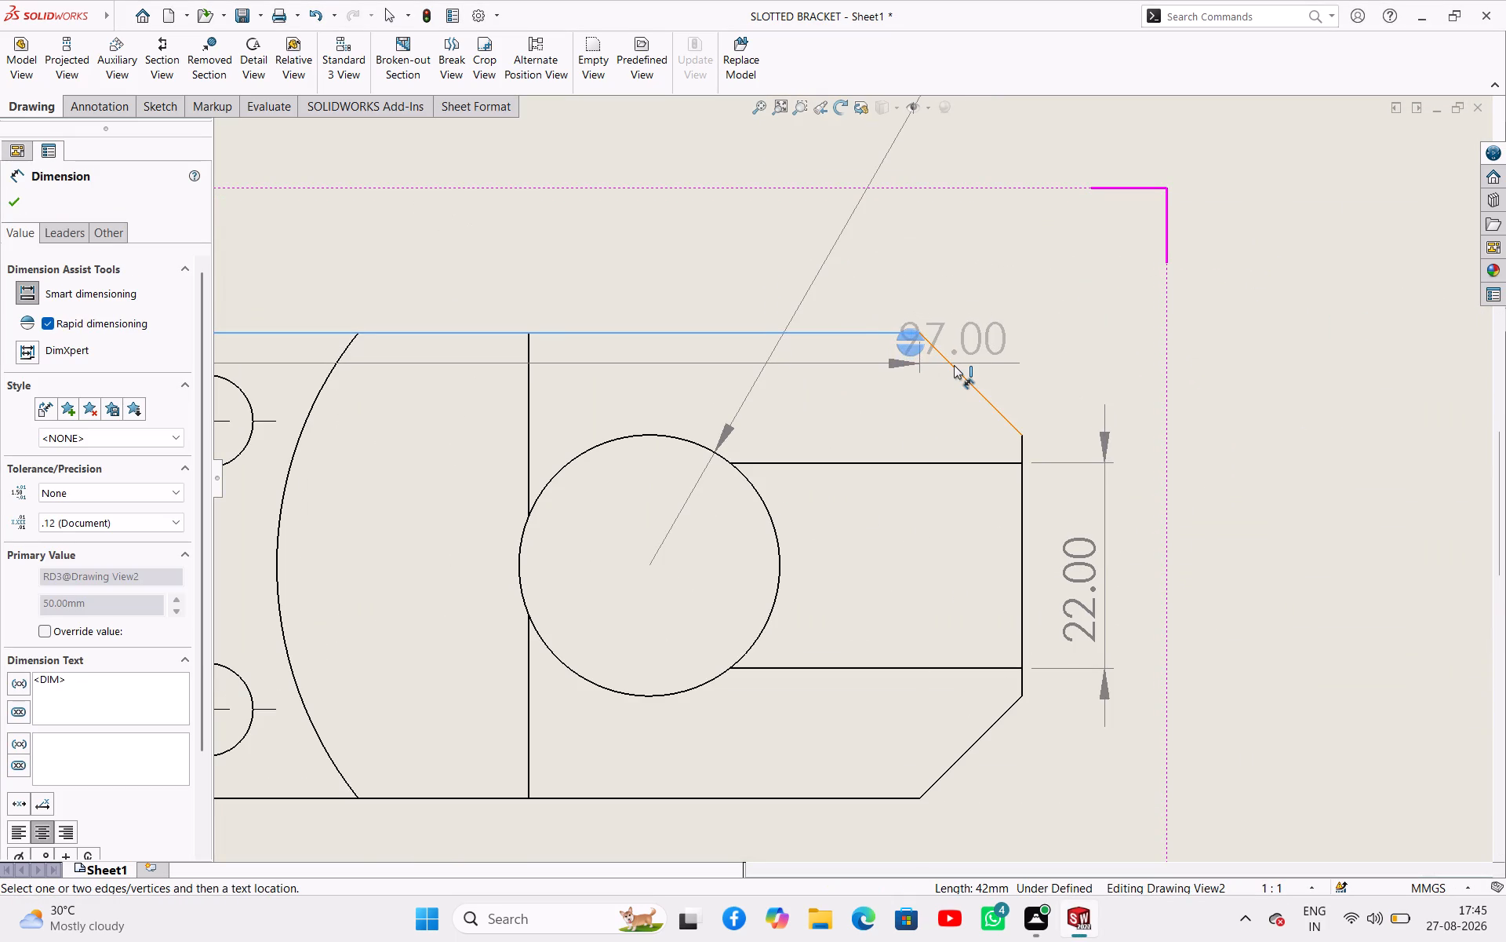
{"action": "left_click", "coordinate": [954, 365]}
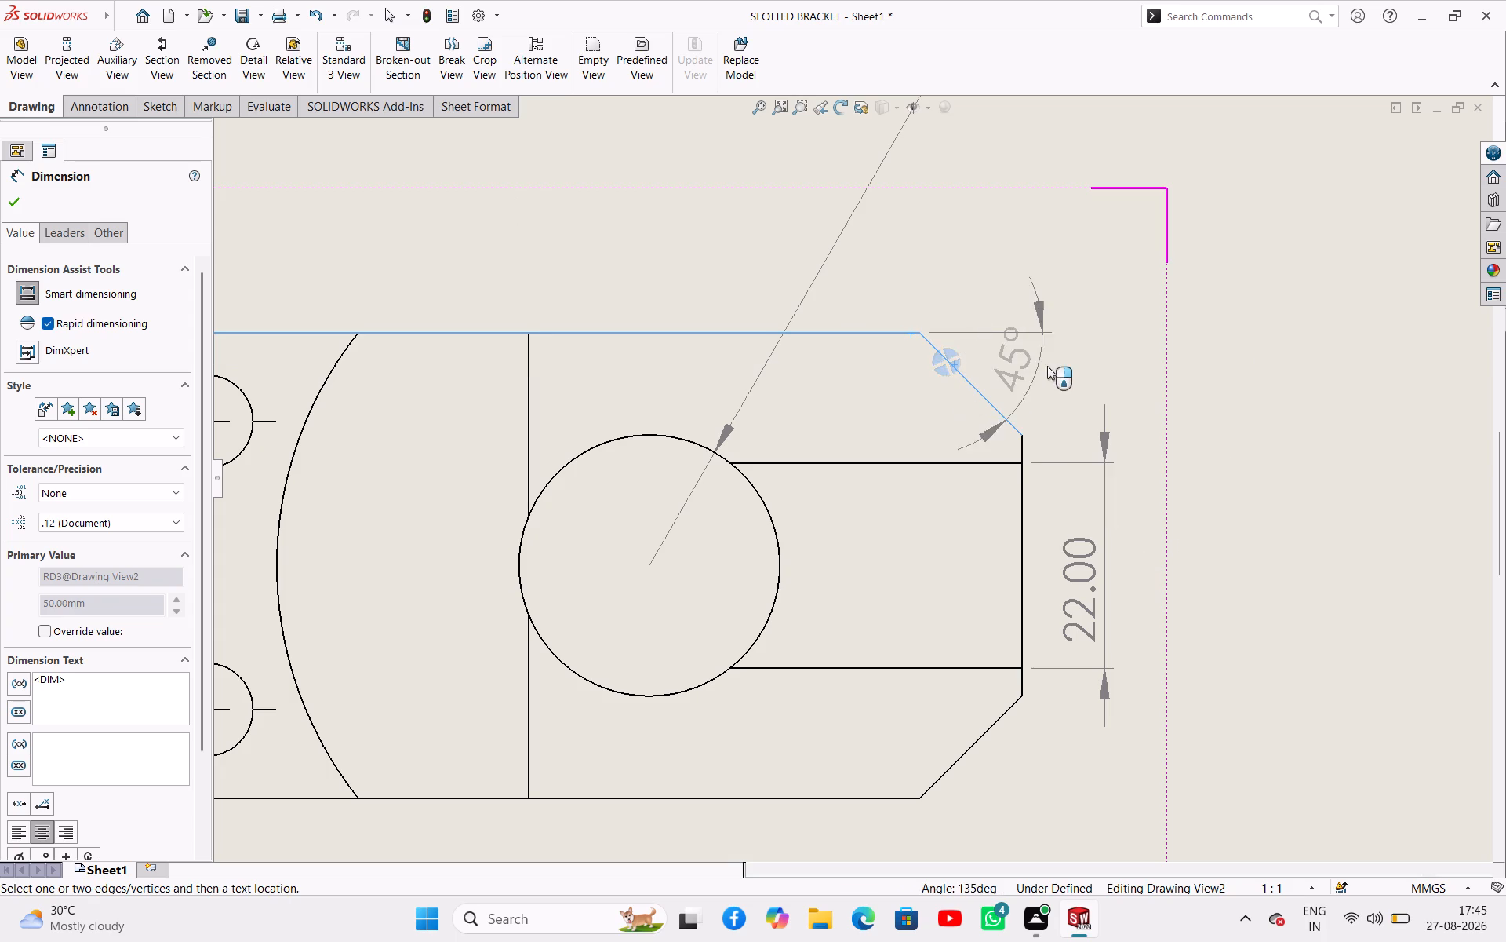
{"action": "left_click", "coordinate": [1060, 356]}
Dimension the bracket's overall height and overall width in the side view, placing both dimensions outside the outline.
{"action": "scroll", "coordinate": [1031, 481], "scroll_direction": "up", "scroll_amount": 2}
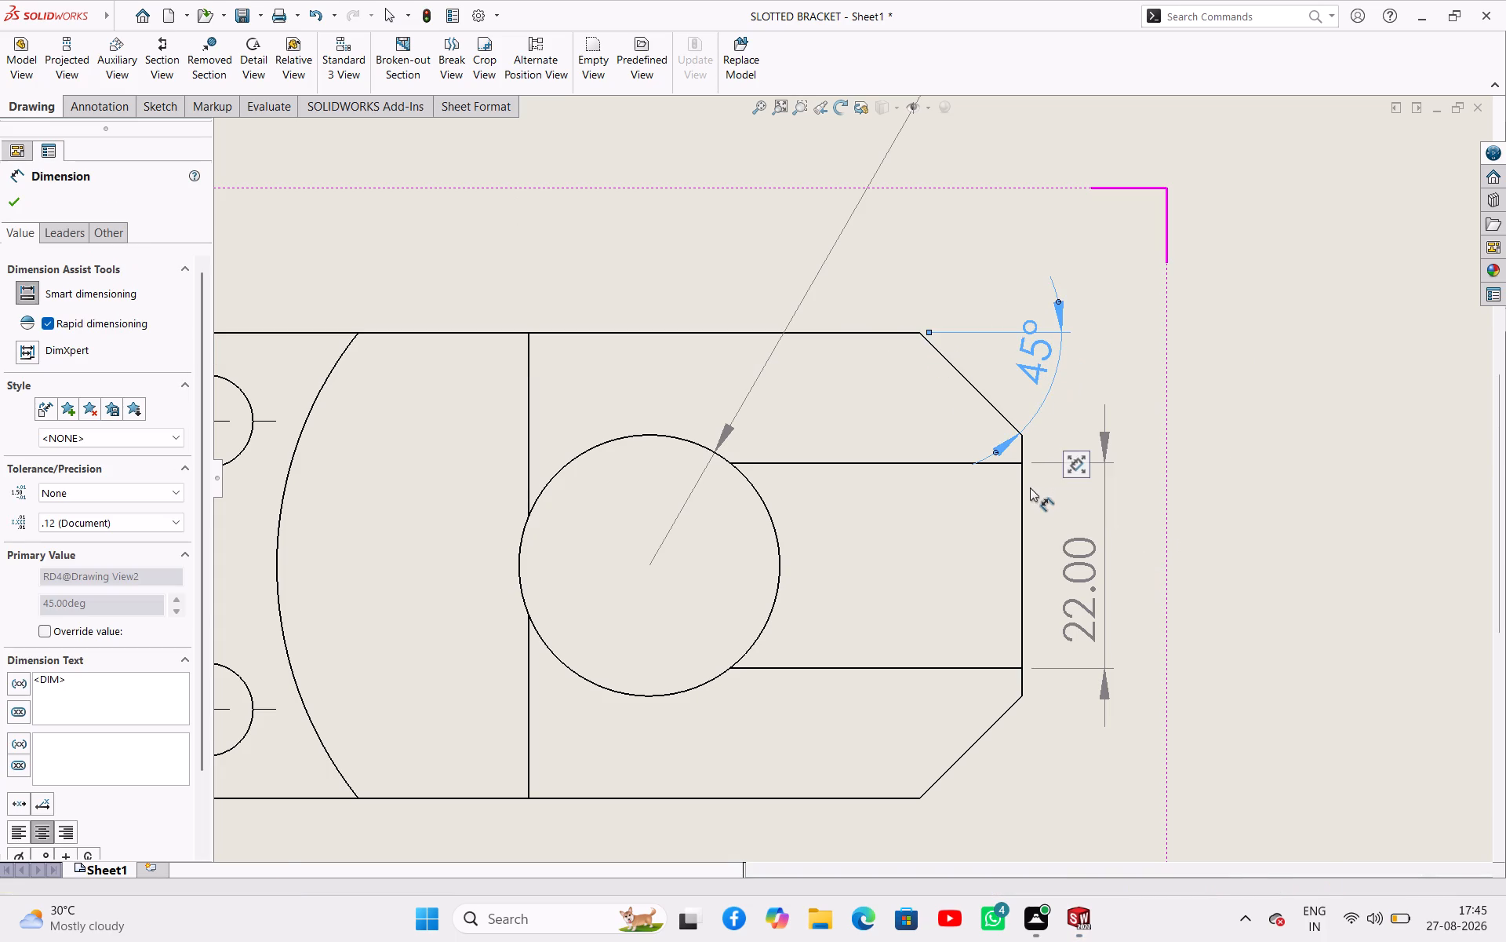
{"action": "scroll", "coordinate": [1030, 488], "scroll_direction": "up", "scroll_amount": 4}
{"action": "scroll", "coordinate": [962, 503], "scroll_direction": "down", "scroll_amount": 2}
{"action": "scroll", "coordinate": [962, 503], "scroll_direction": "up", "scroll_amount": 3}
{"action": "scroll", "coordinate": [1040, 493], "scroll_direction": "down", "scroll_amount": 2}
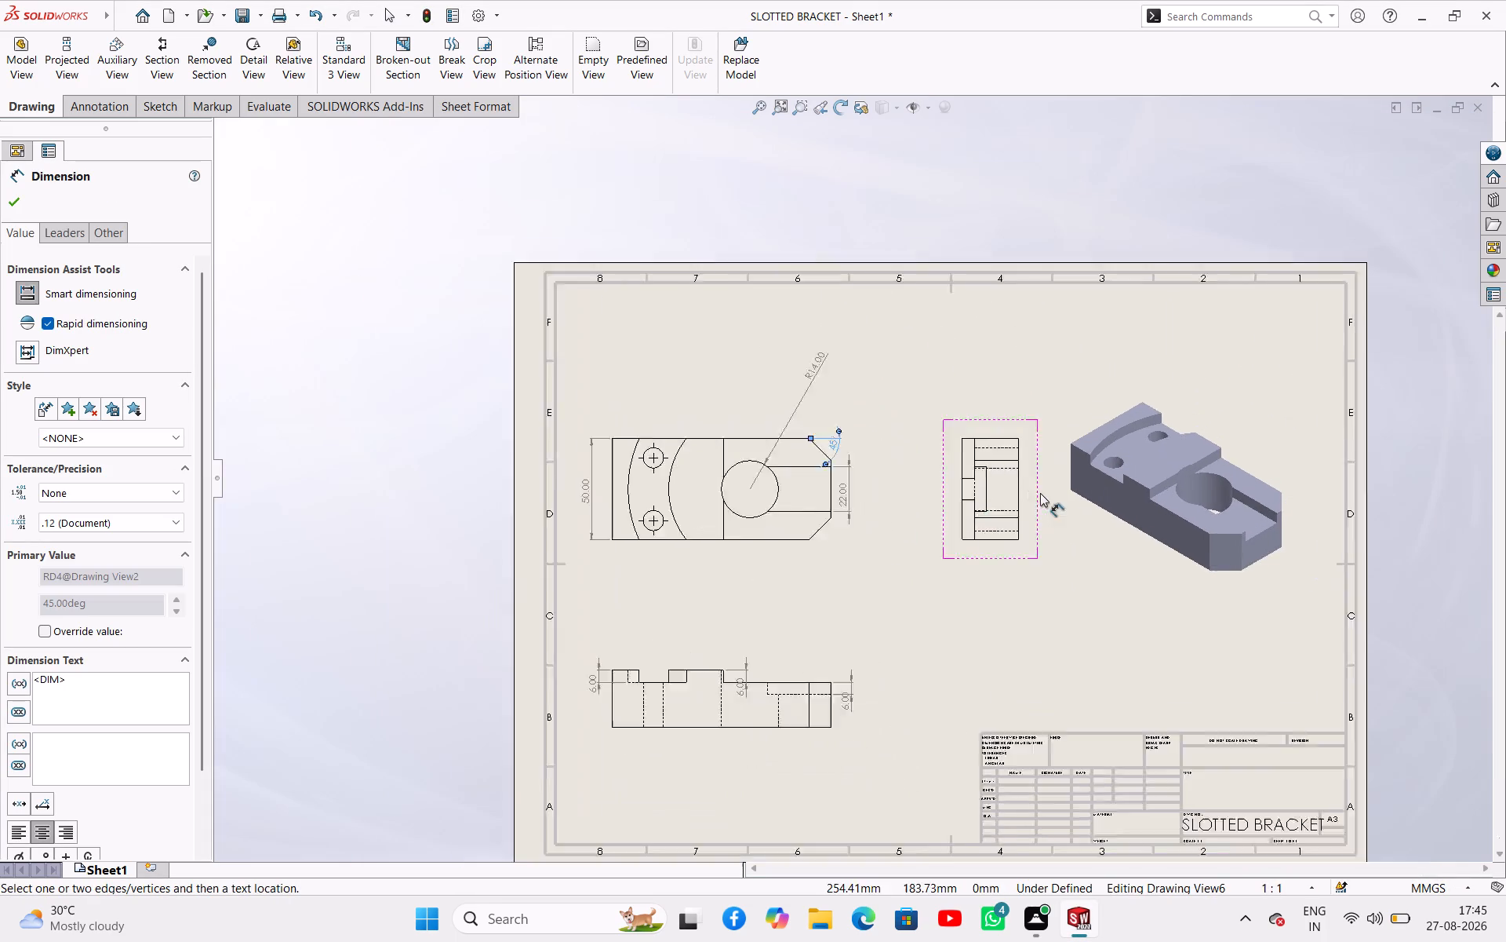
{"action": "scroll", "coordinate": [1040, 493], "scroll_direction": "down", "scroll_amount": 5}
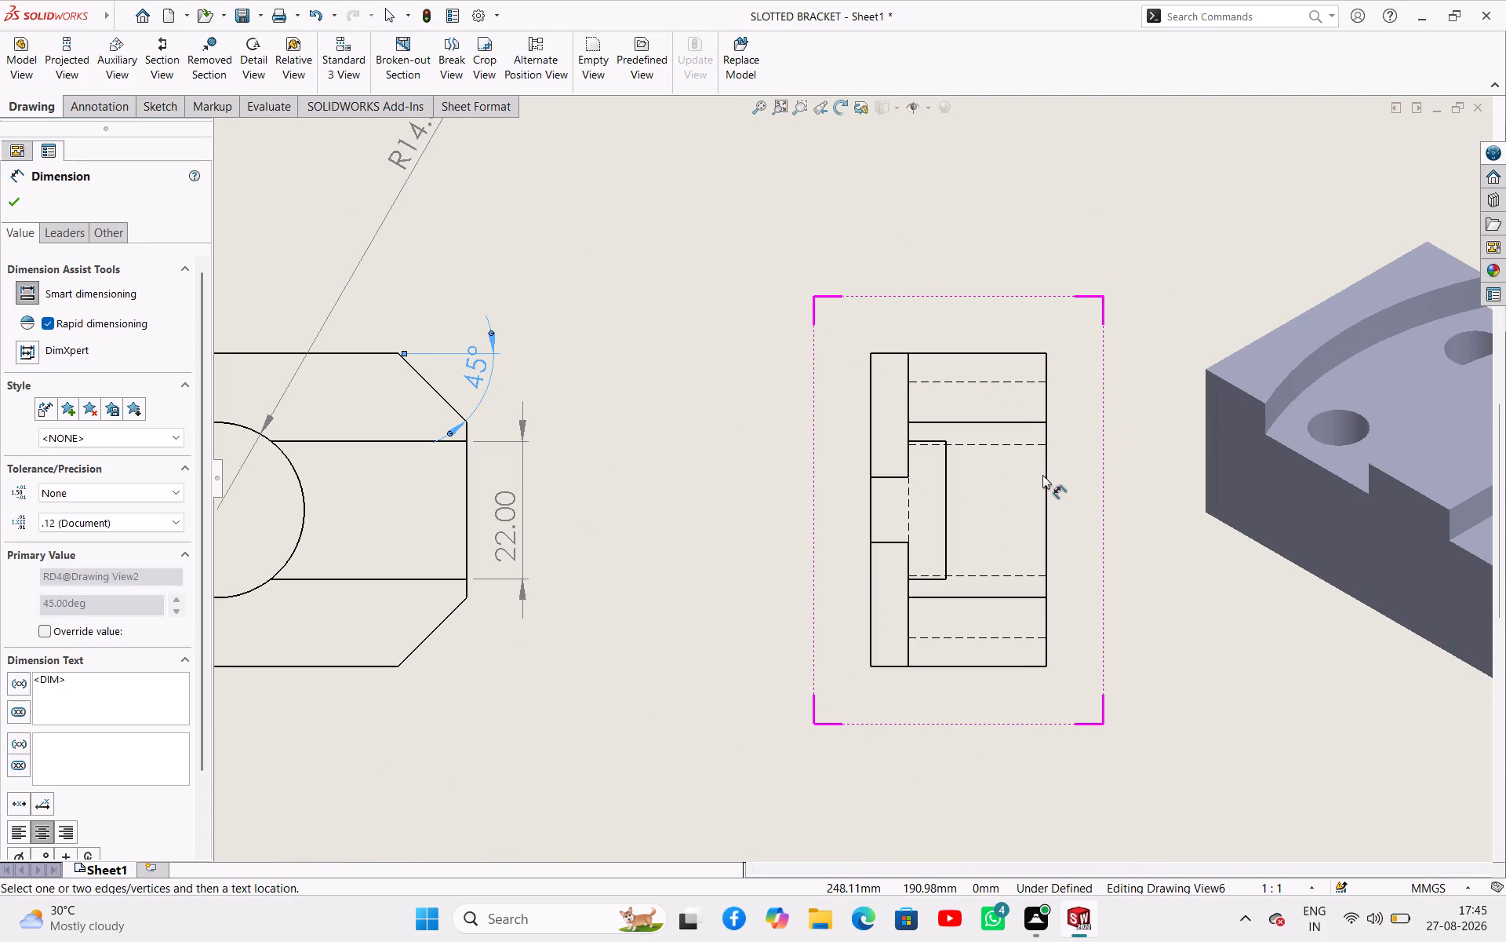
{"action": "left_click", "coordinate": [987, 356]}
{"action": "left_click", "coordinate": [930, 300]}
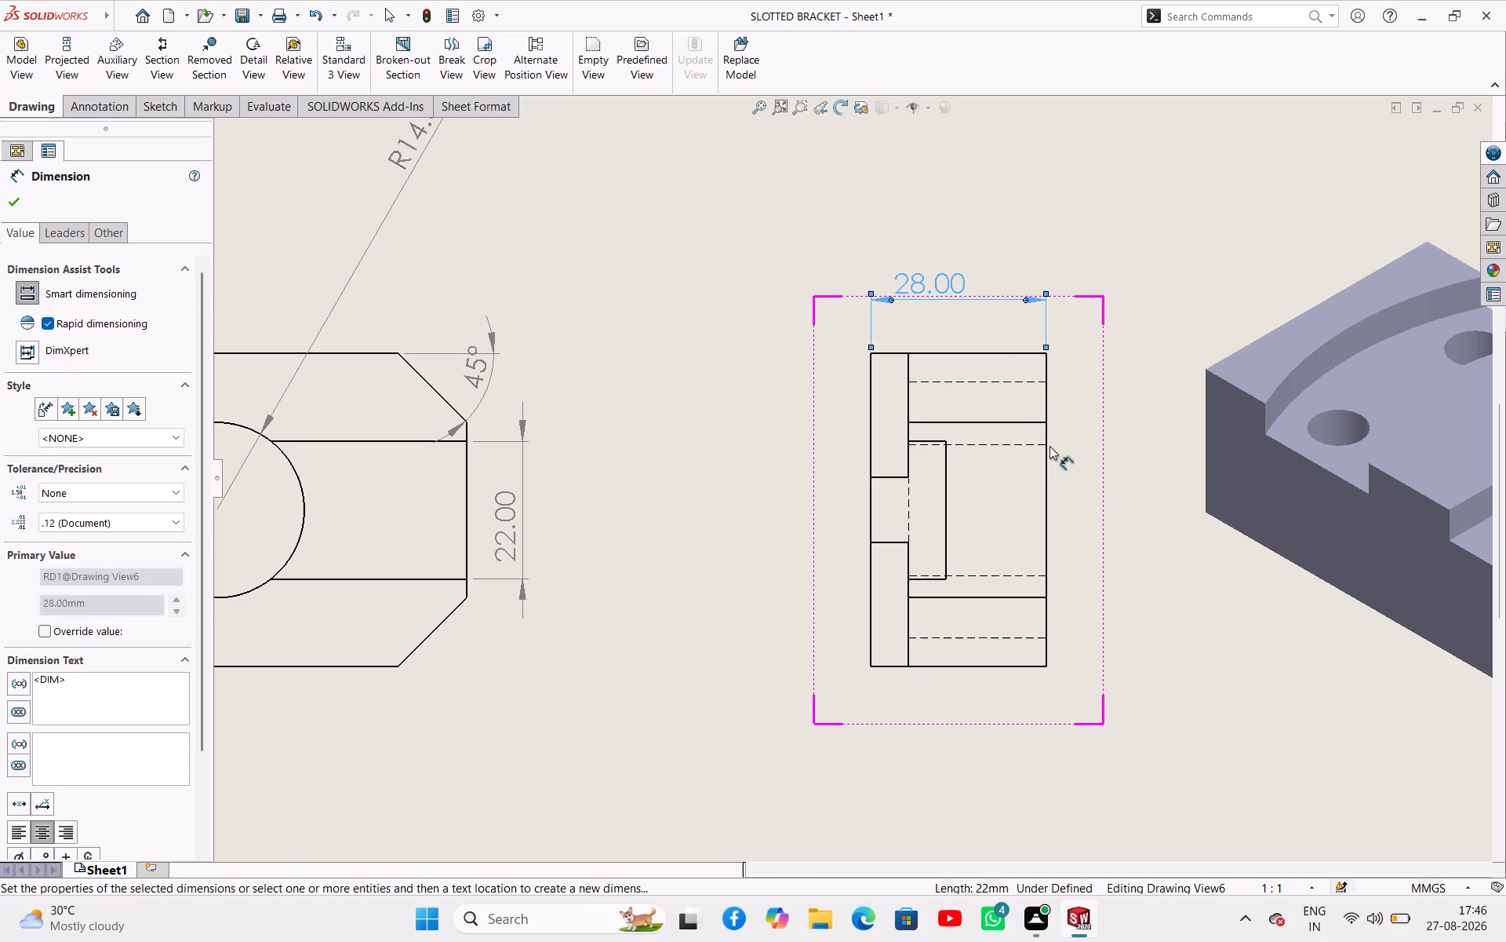
{"action": "left_click", "coordinate": [1047, 468]}
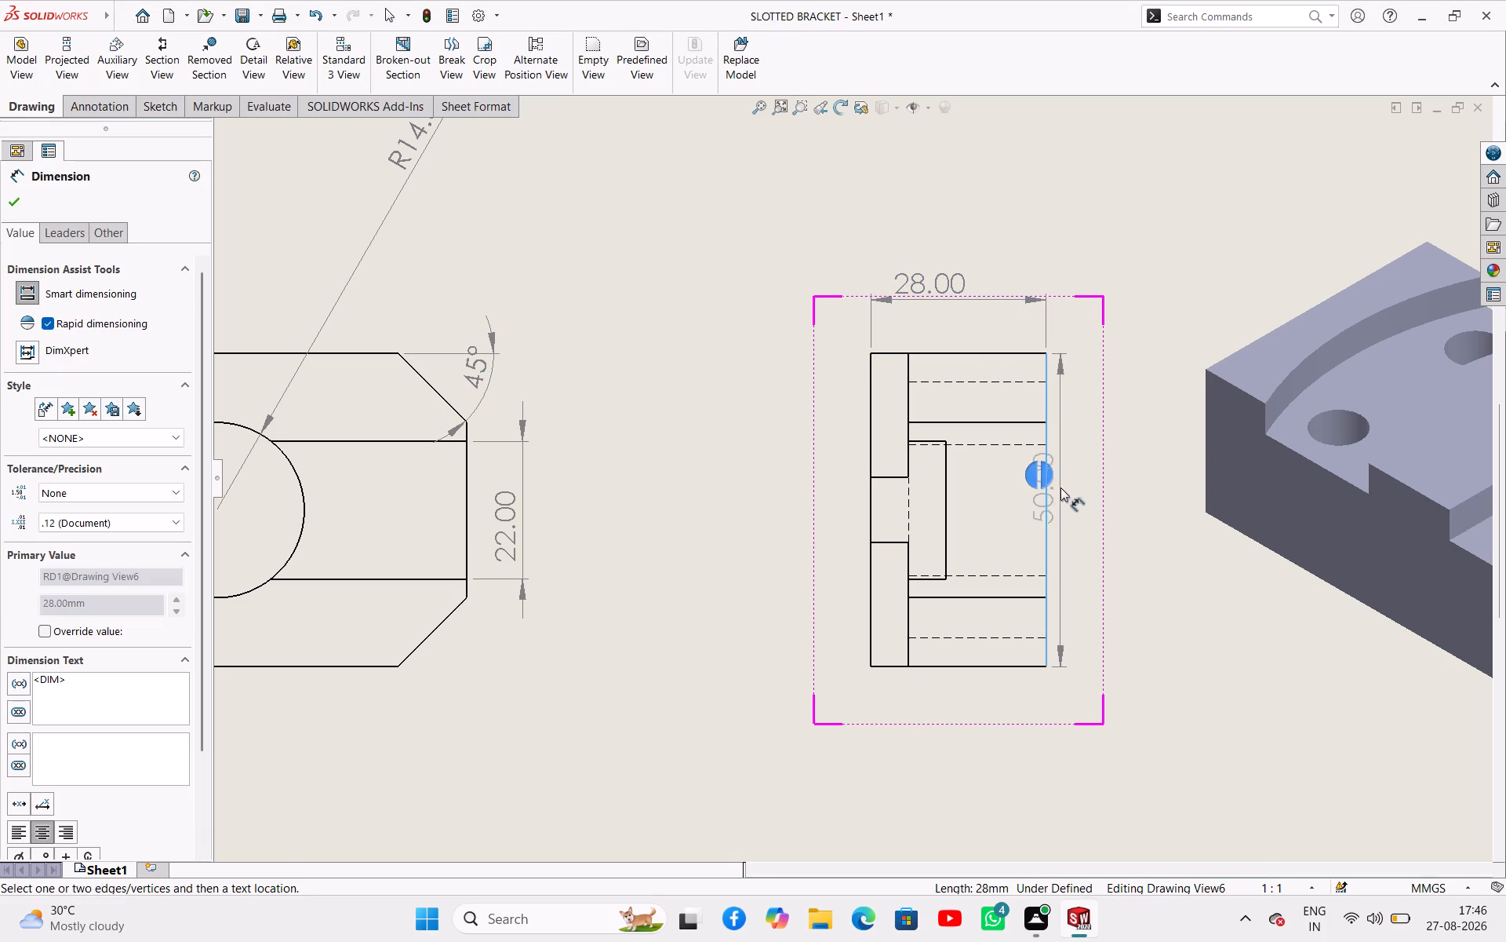
{"action": "left_click", "coordinate": [1093, 507]}
Dimension the radii of the inner and outer curved step edges in the top view, placing both above the part.
{"action": "scroll", "coordinate": [862, 481], "scroll_direction": "up", "scroll_amount": 5}
{"action": "scroll", "coordinate": [618, 488], "scroll_direction": "up", "scroll_amount": 4}
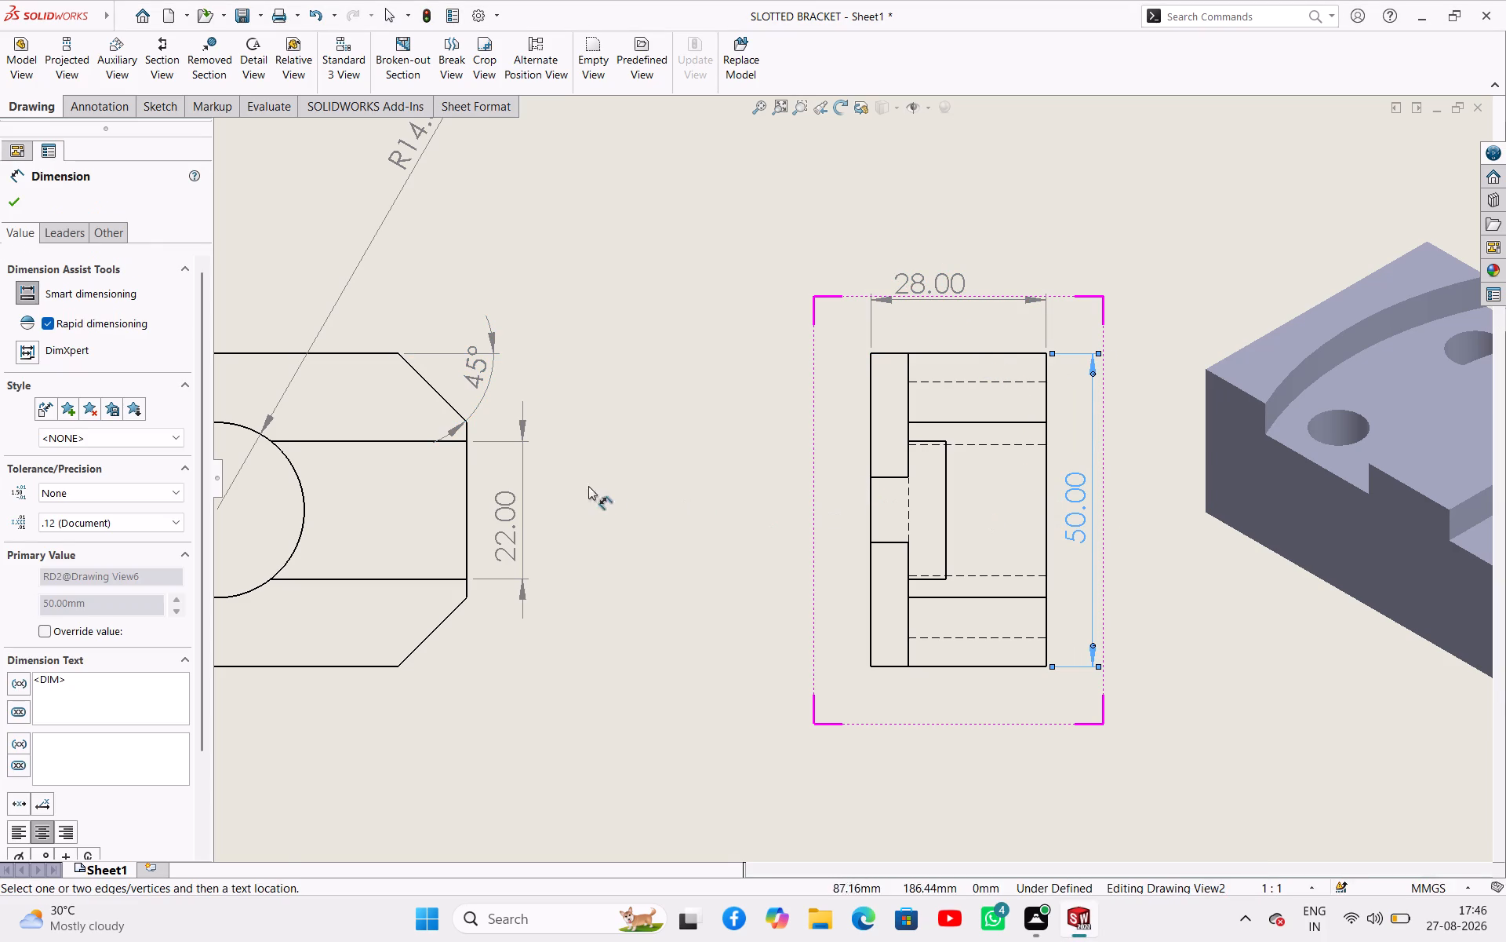
{"action": "scroll", "coordinate": [429, 520], "scroll_direction": "up", "scroll_amount": 3}
{"action": "scroll", "coordinate": [761, 485], "scroll_direction": "down", "scroll_amount": 6}
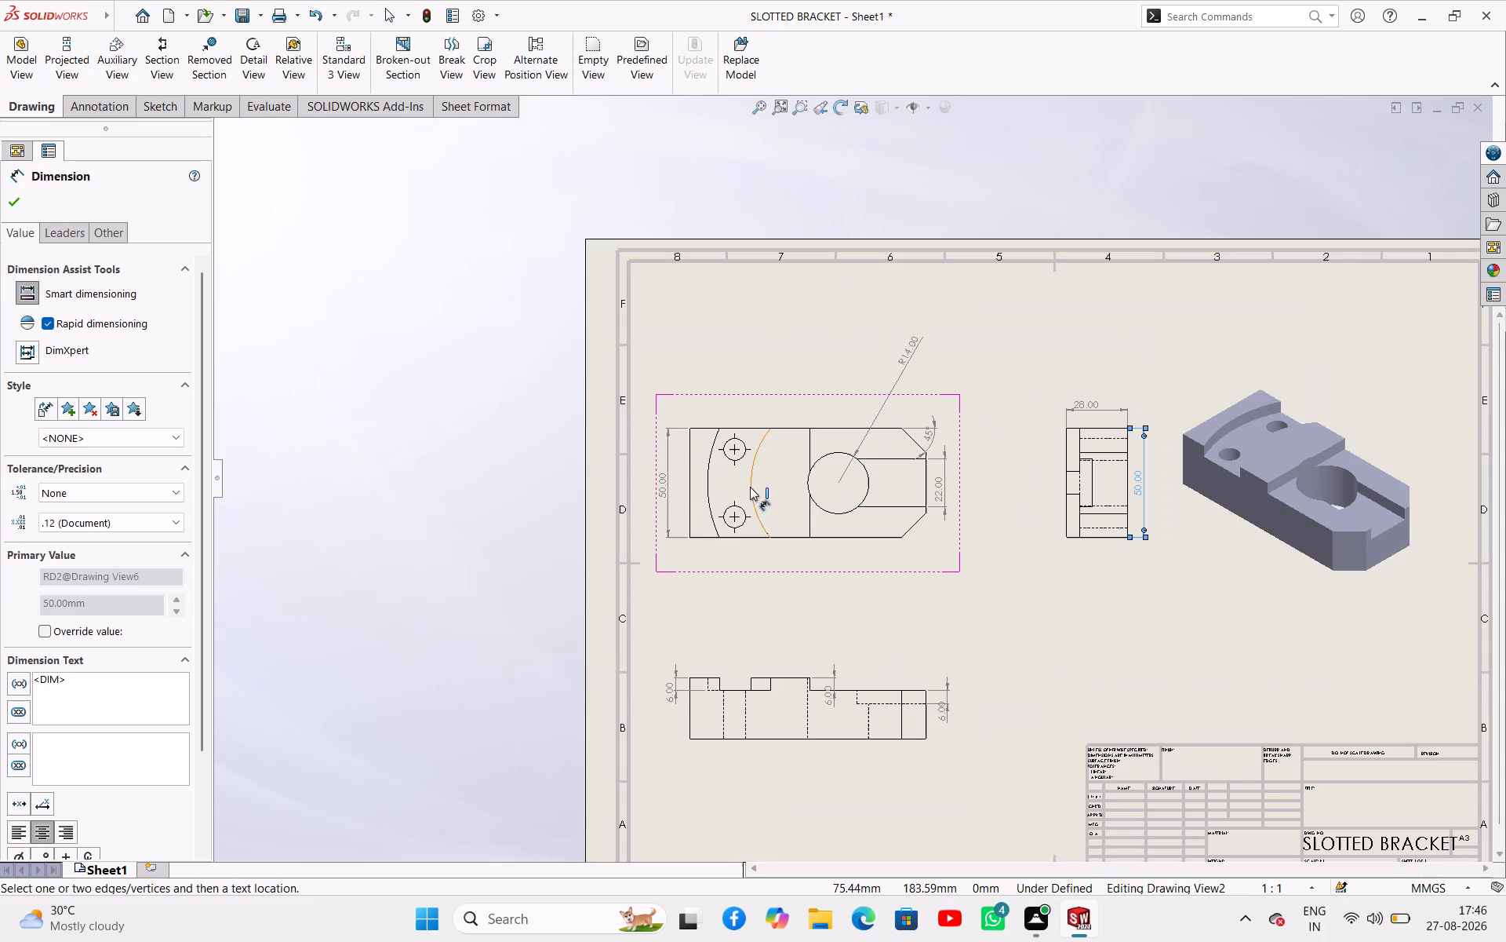
{"action": "left_click", "coordinate": [752, 472]}
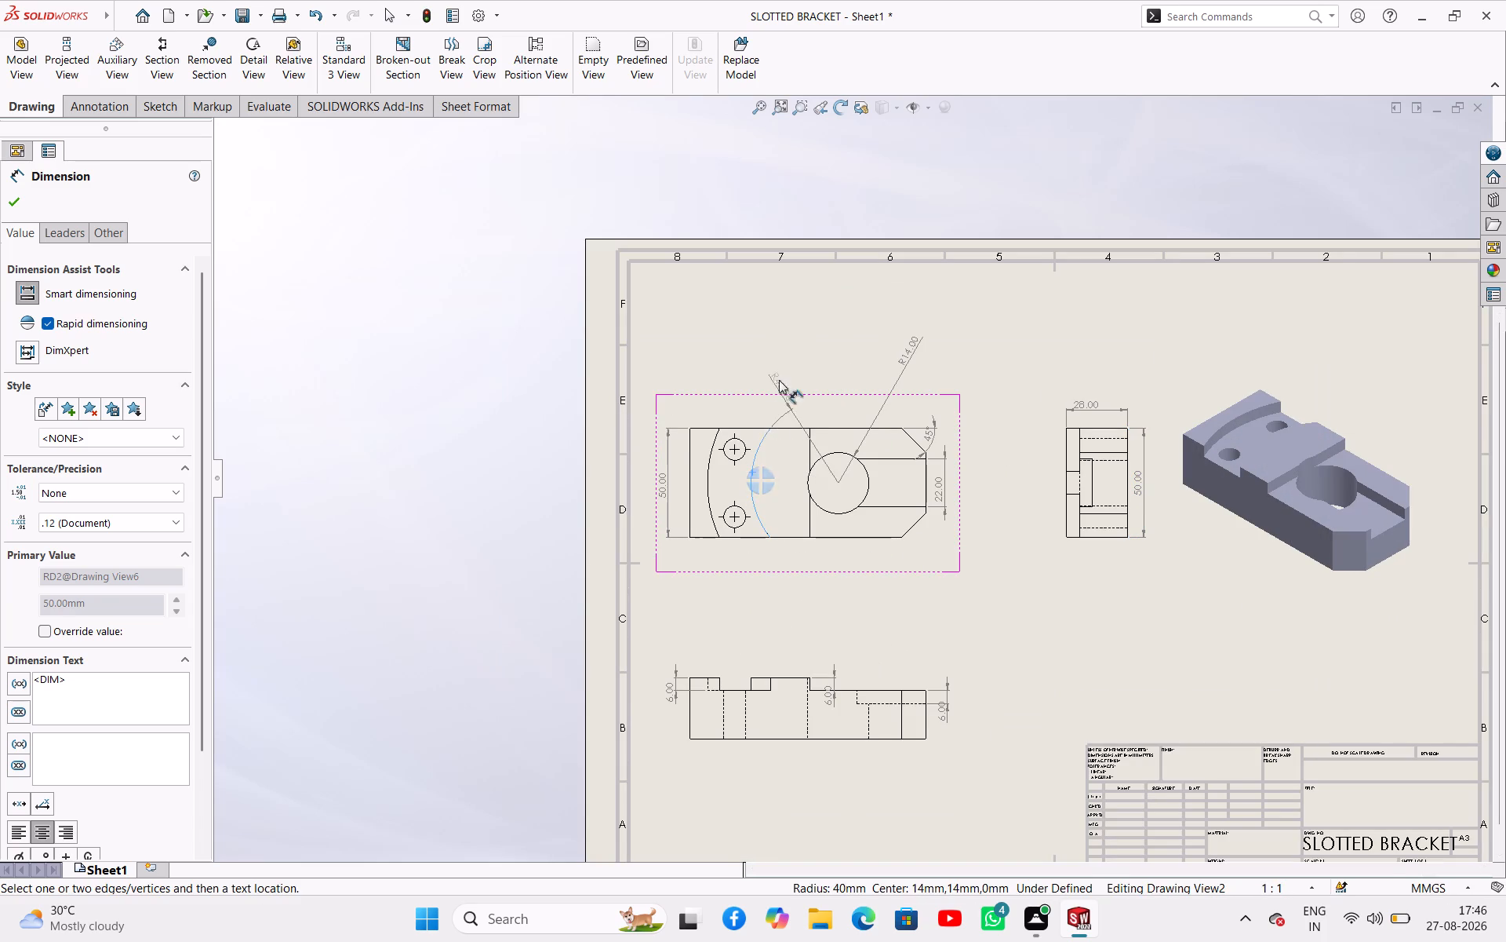
{"action": "left_click", "coordinate": [779, 349]}
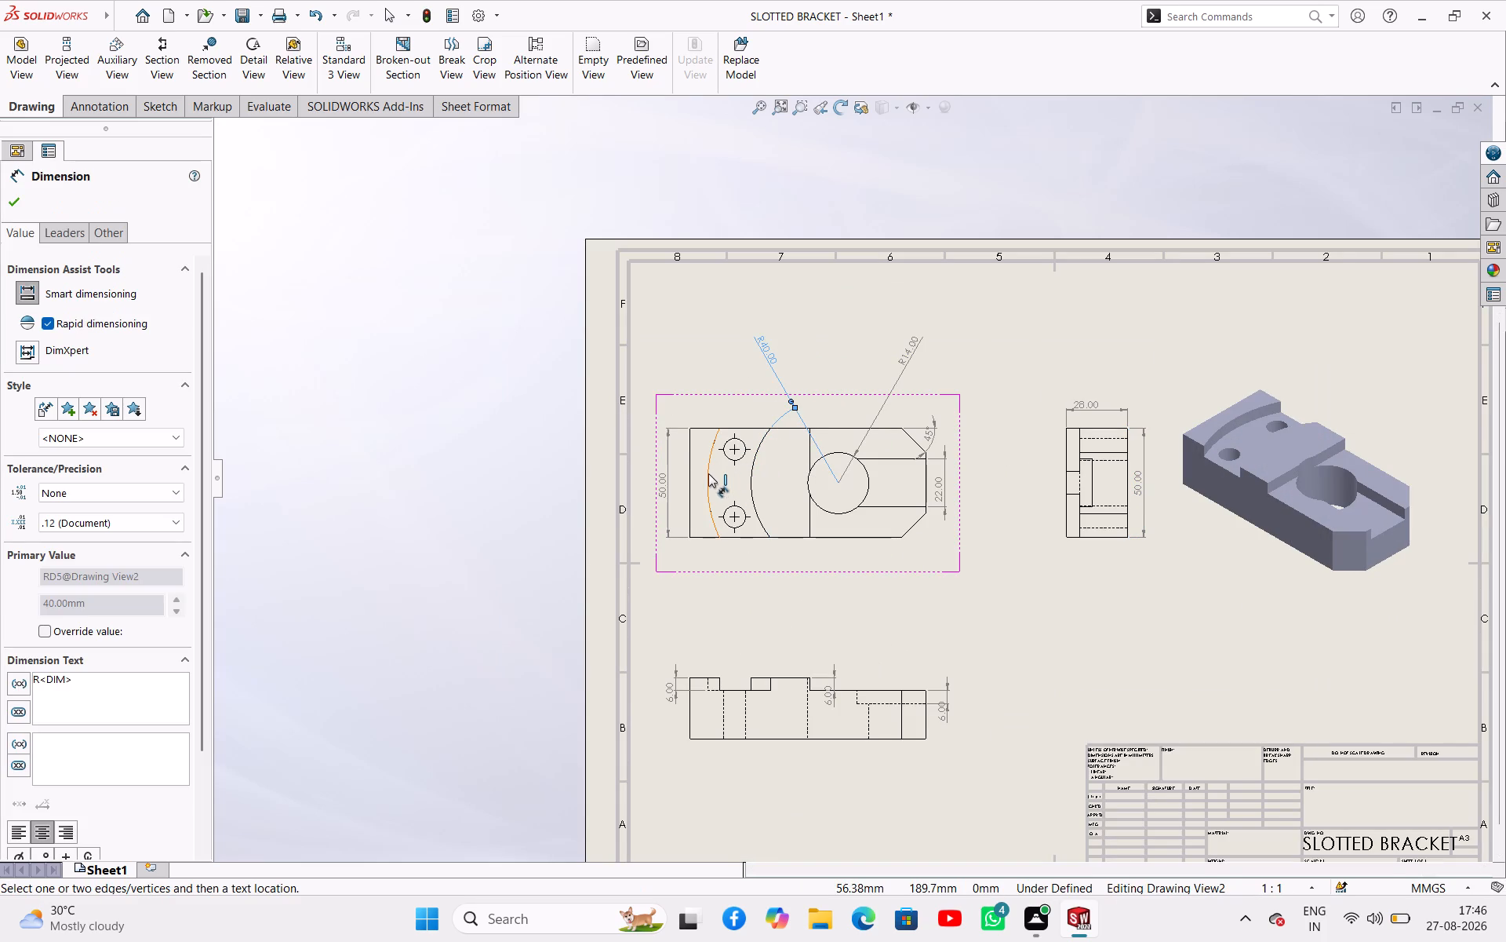
{"action": "left_click", "coordinate": [708, 473]}
{"action": "left_click", "coordinate": [695, 378]}
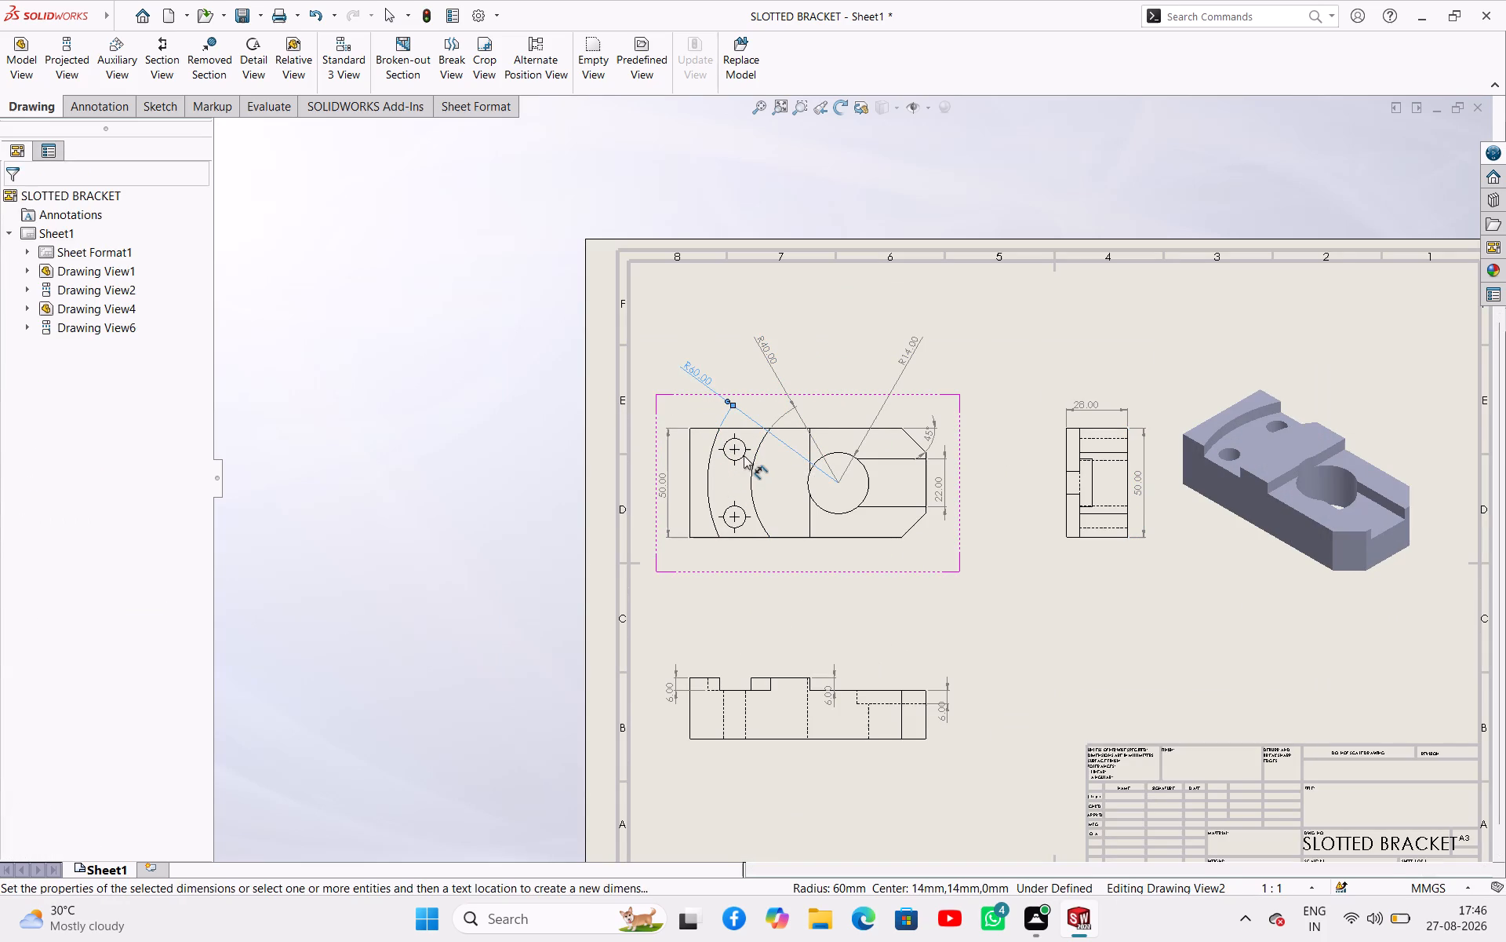
Dimension the diameter of the upper small hole in the top view, placing it outside the part near the end block.
{"action": "left_click", "coordinate": [741, 455]}
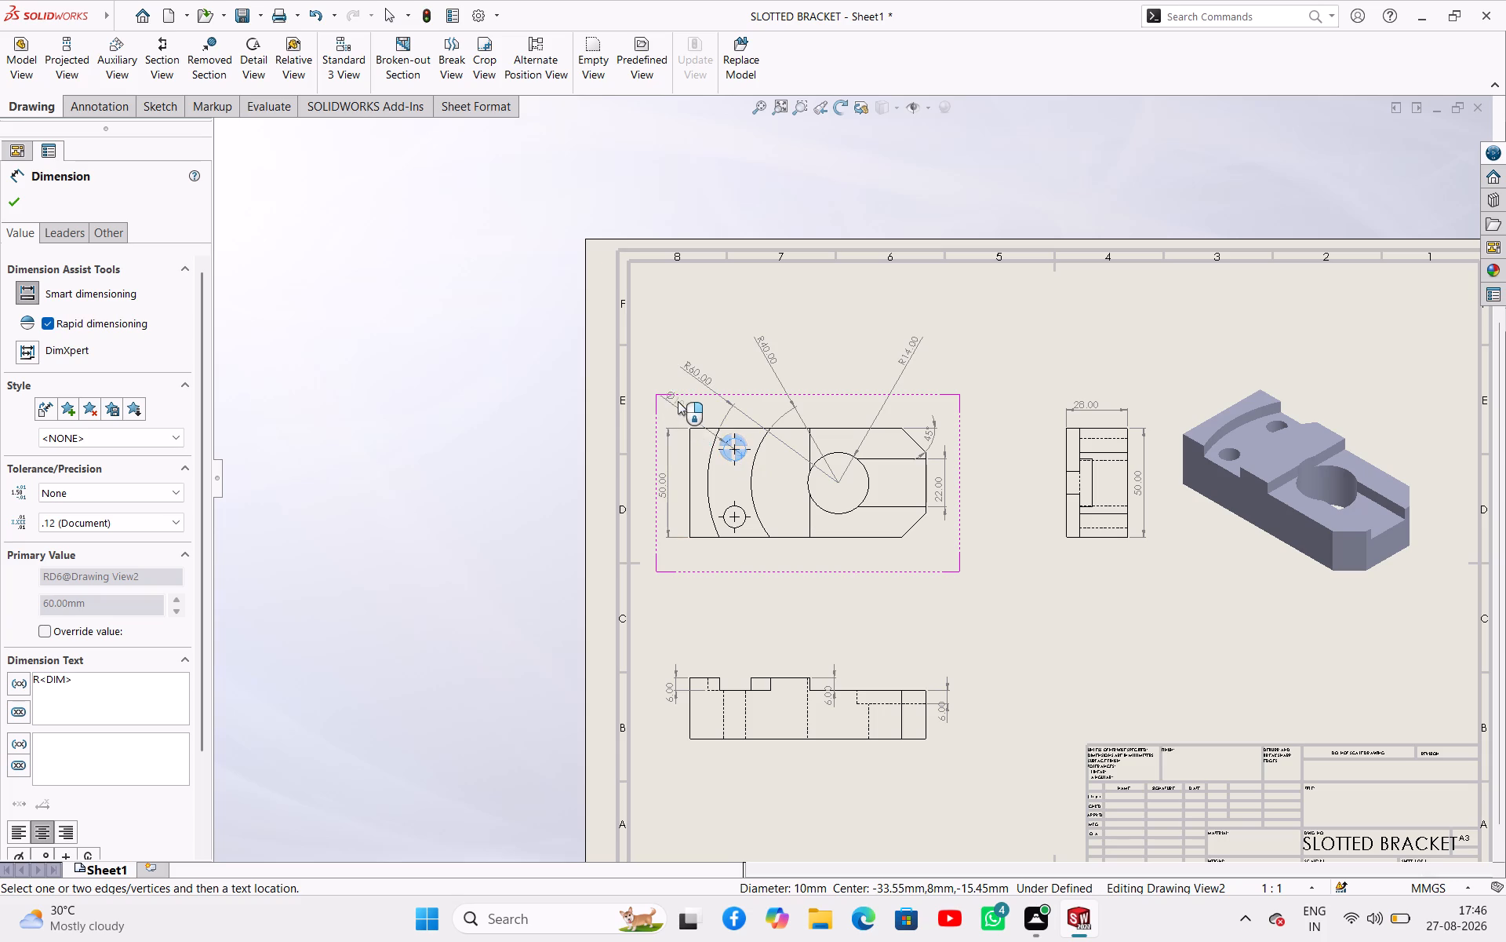
{"action": "left_click", "coordinate": [678, 401]}
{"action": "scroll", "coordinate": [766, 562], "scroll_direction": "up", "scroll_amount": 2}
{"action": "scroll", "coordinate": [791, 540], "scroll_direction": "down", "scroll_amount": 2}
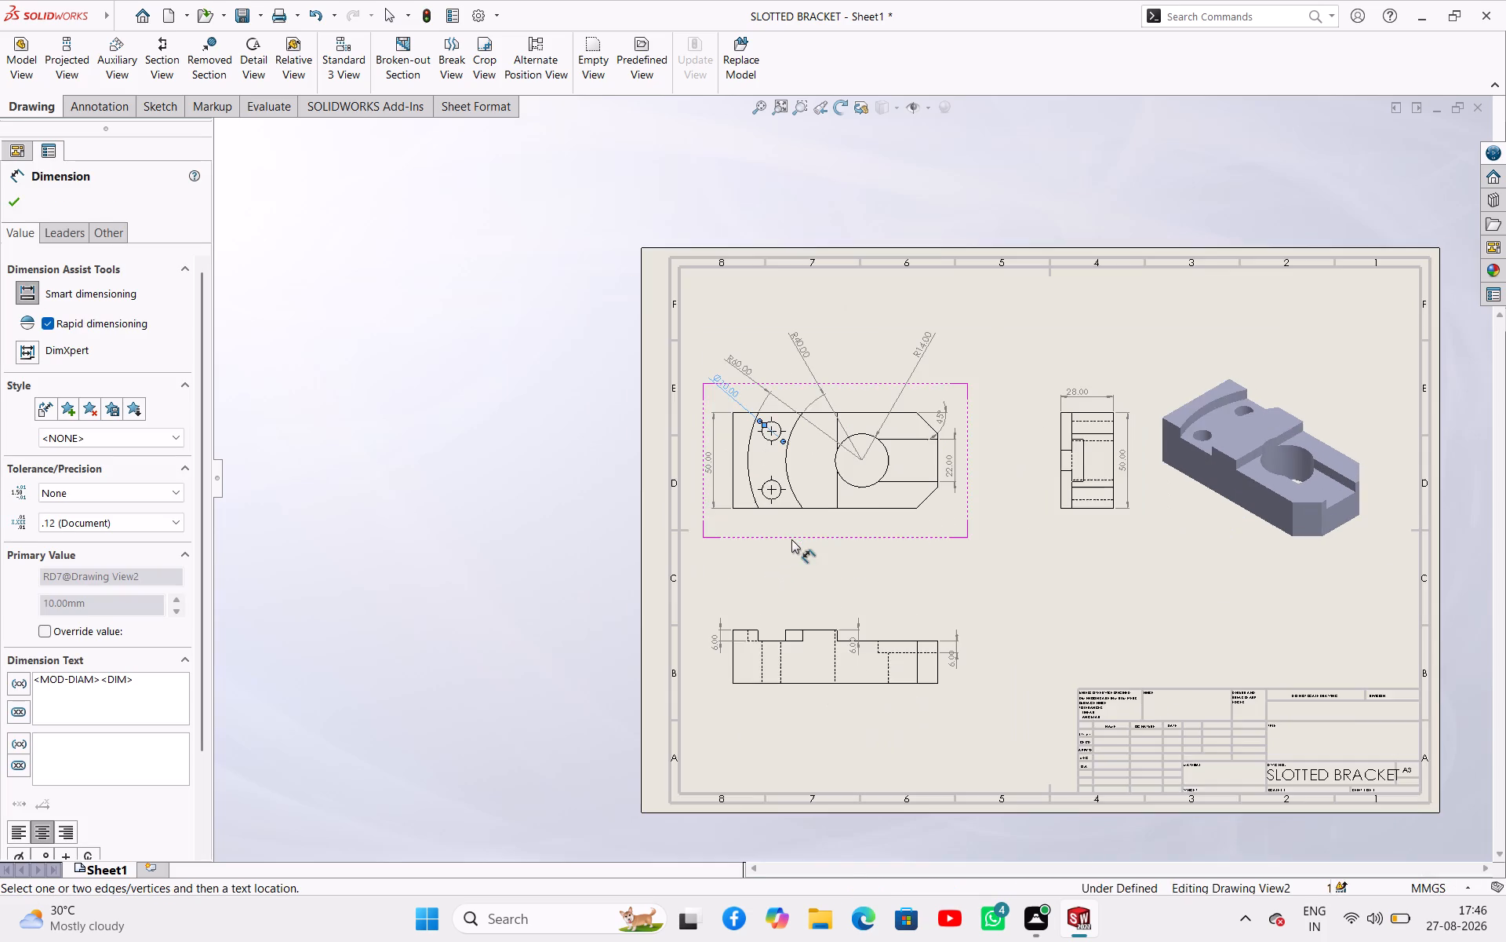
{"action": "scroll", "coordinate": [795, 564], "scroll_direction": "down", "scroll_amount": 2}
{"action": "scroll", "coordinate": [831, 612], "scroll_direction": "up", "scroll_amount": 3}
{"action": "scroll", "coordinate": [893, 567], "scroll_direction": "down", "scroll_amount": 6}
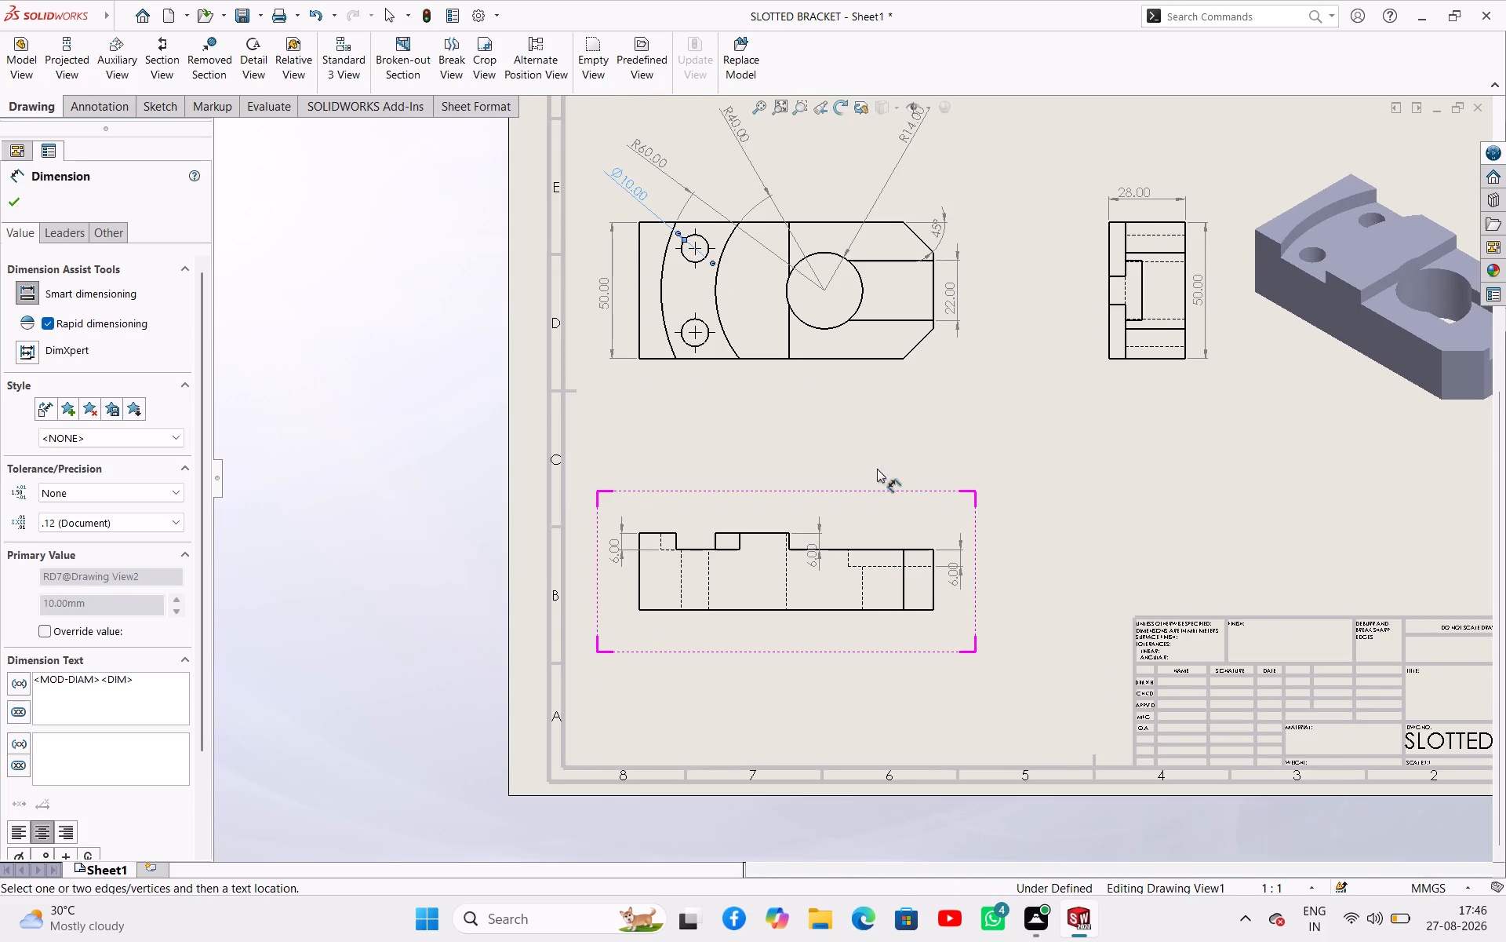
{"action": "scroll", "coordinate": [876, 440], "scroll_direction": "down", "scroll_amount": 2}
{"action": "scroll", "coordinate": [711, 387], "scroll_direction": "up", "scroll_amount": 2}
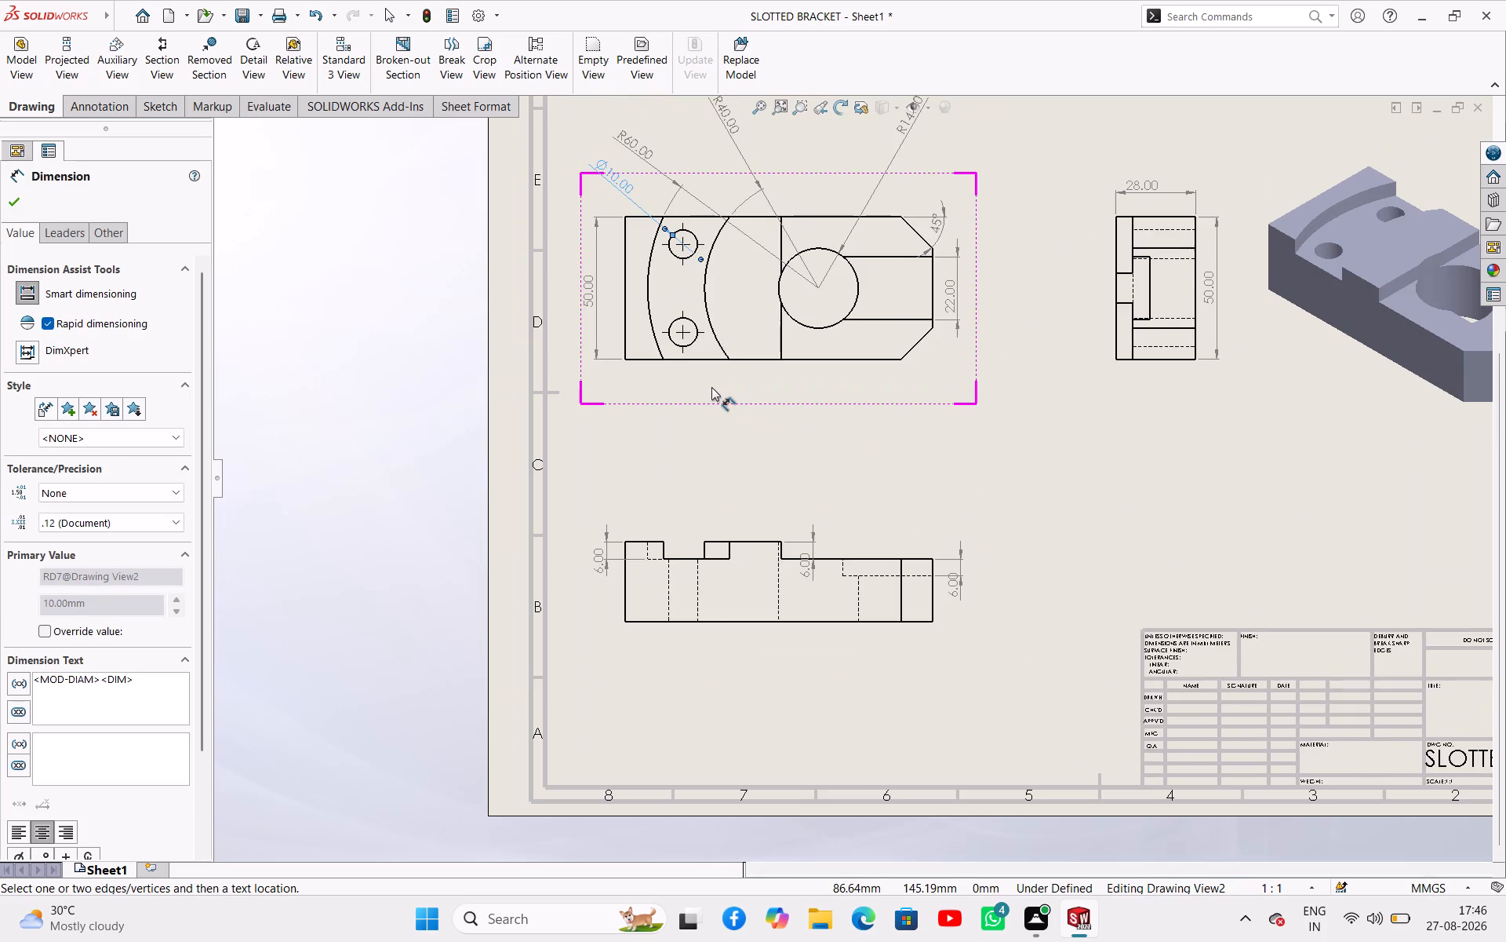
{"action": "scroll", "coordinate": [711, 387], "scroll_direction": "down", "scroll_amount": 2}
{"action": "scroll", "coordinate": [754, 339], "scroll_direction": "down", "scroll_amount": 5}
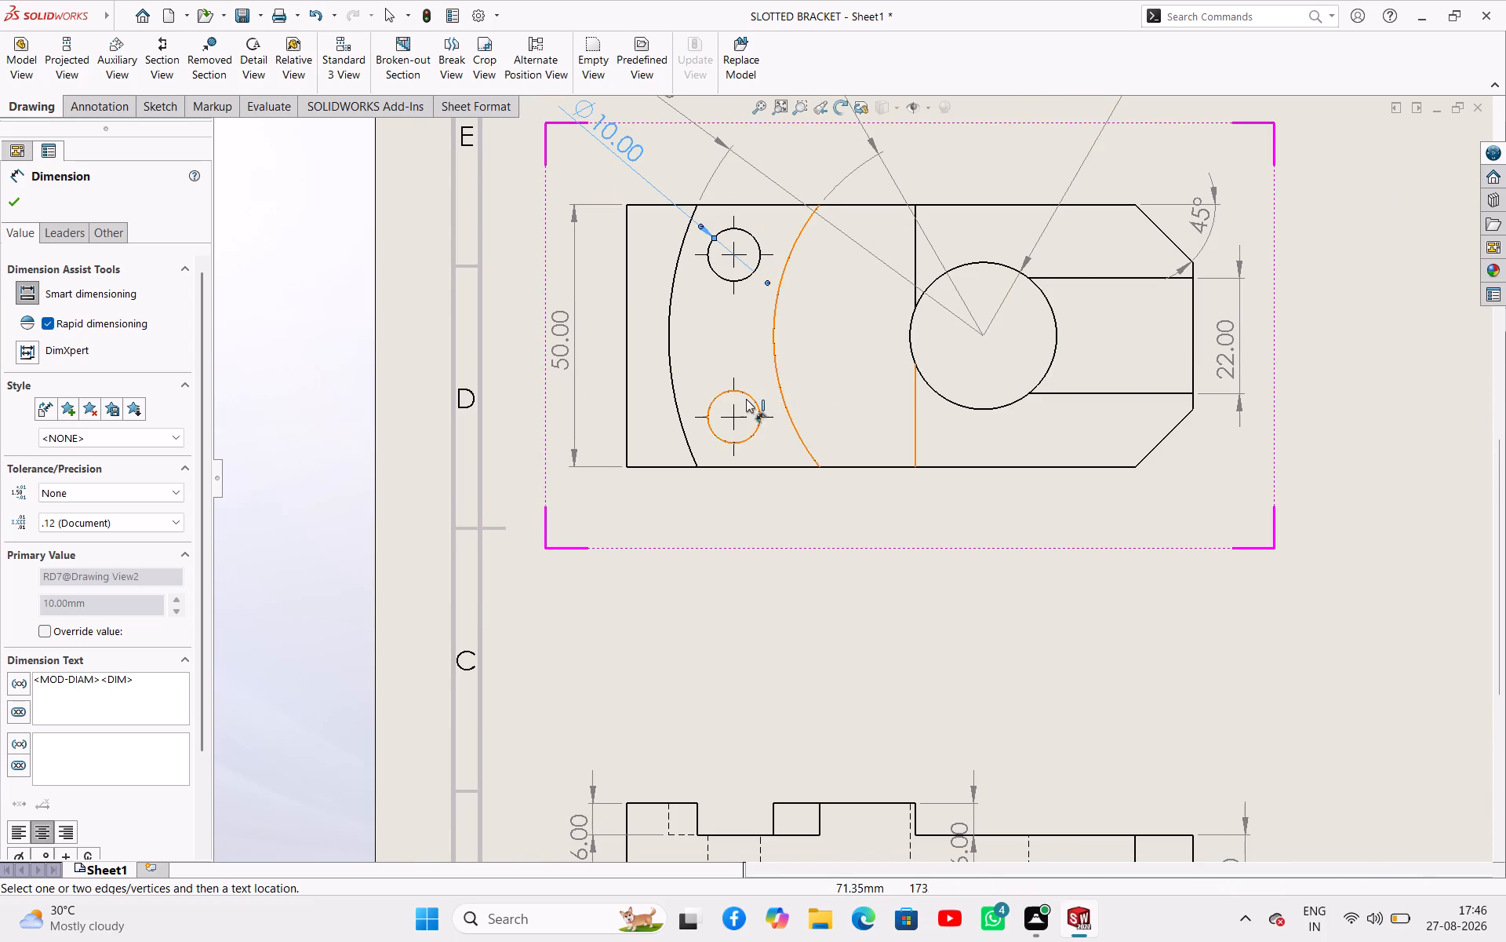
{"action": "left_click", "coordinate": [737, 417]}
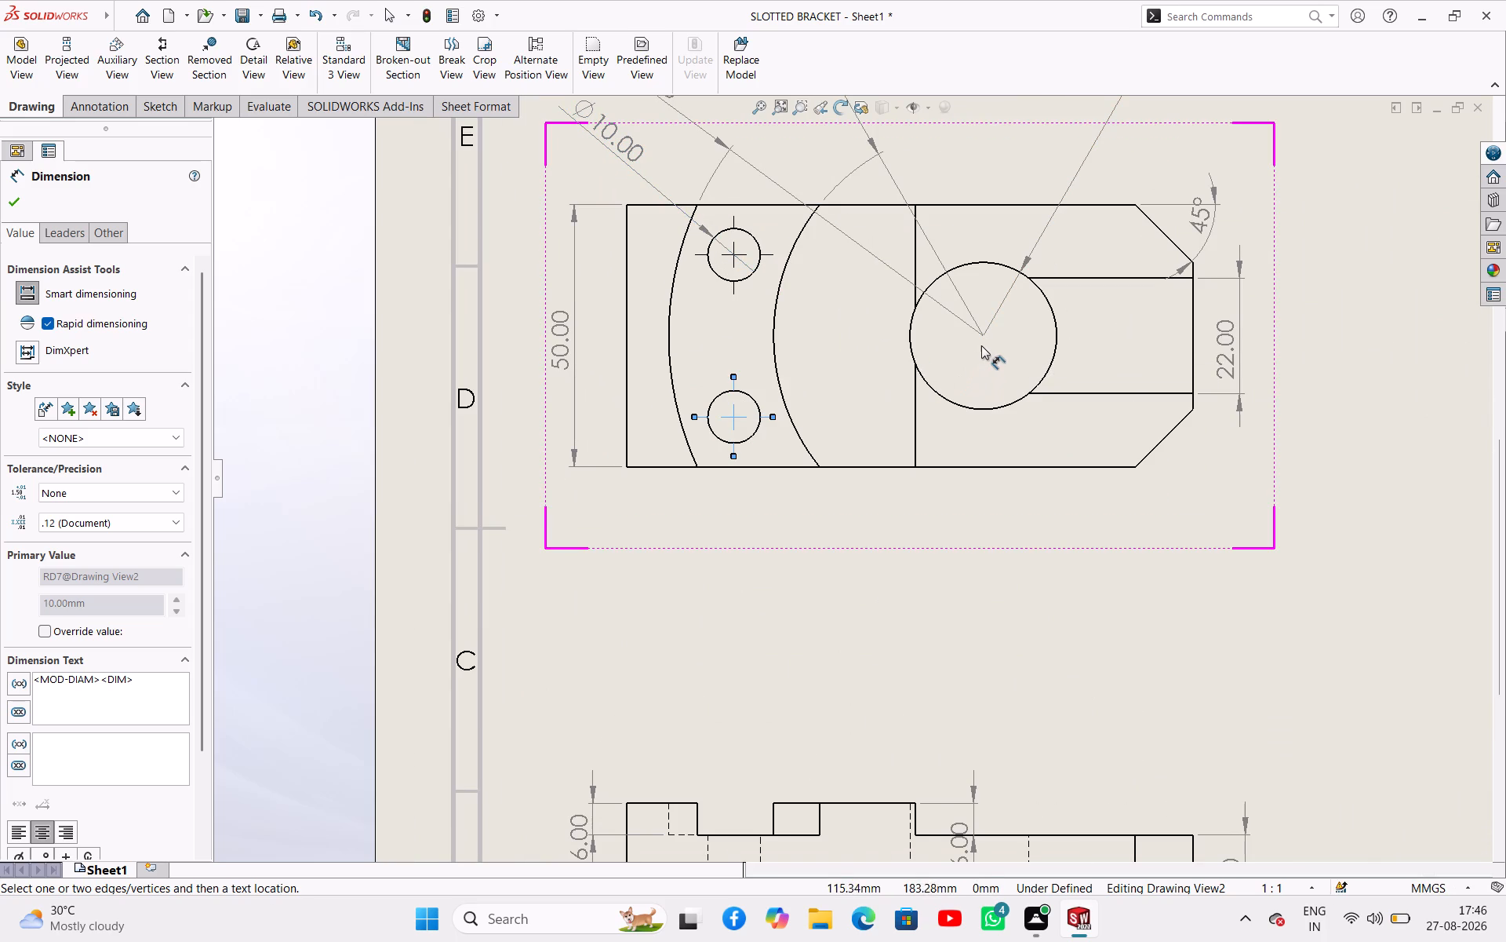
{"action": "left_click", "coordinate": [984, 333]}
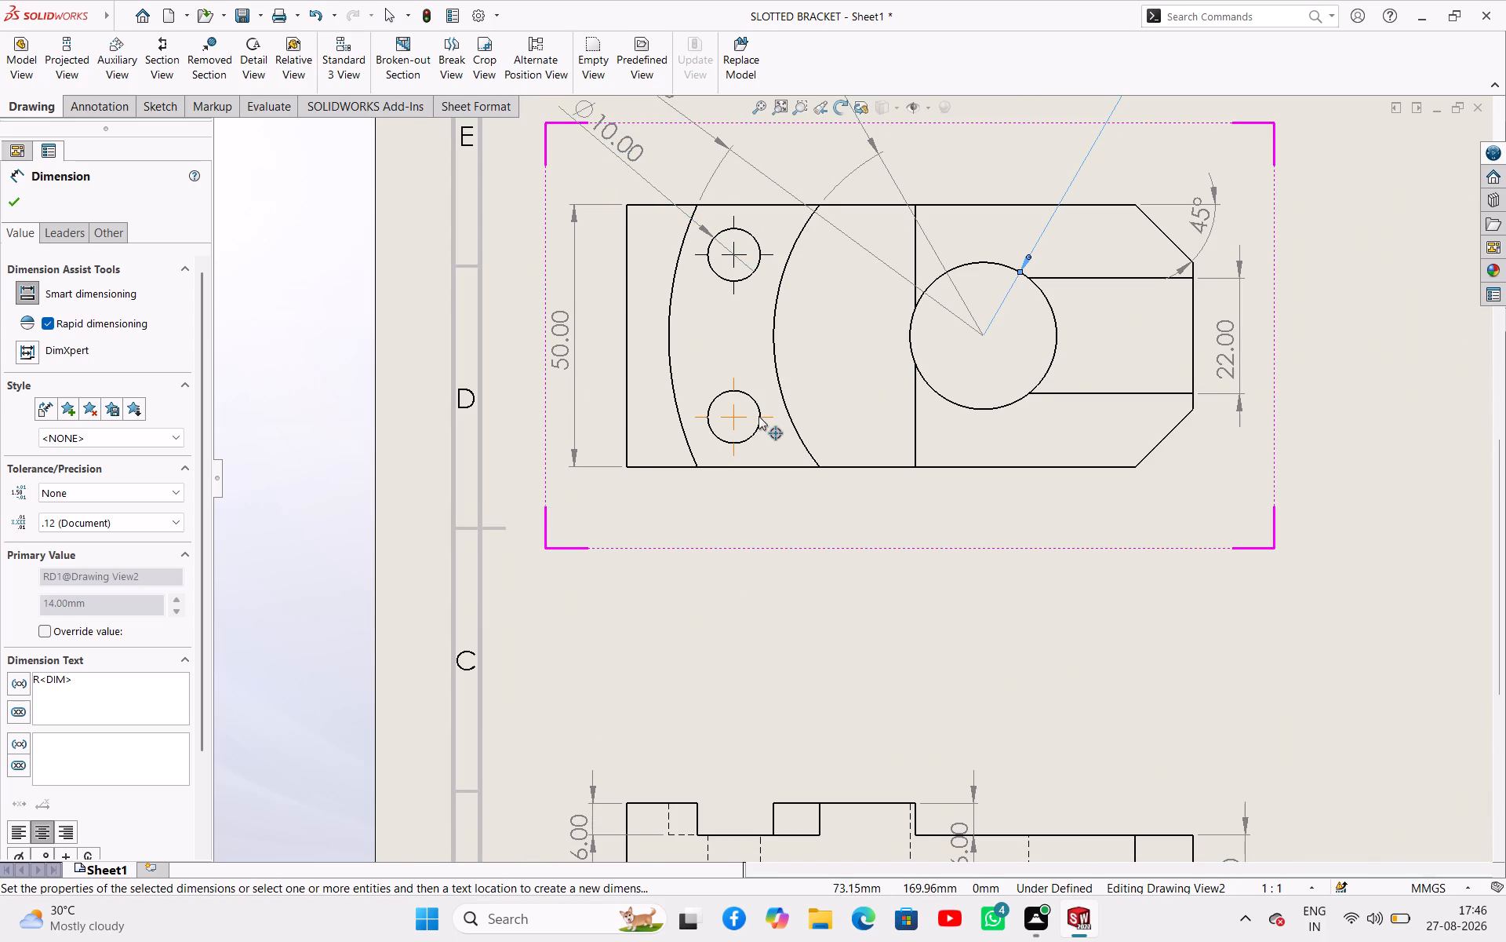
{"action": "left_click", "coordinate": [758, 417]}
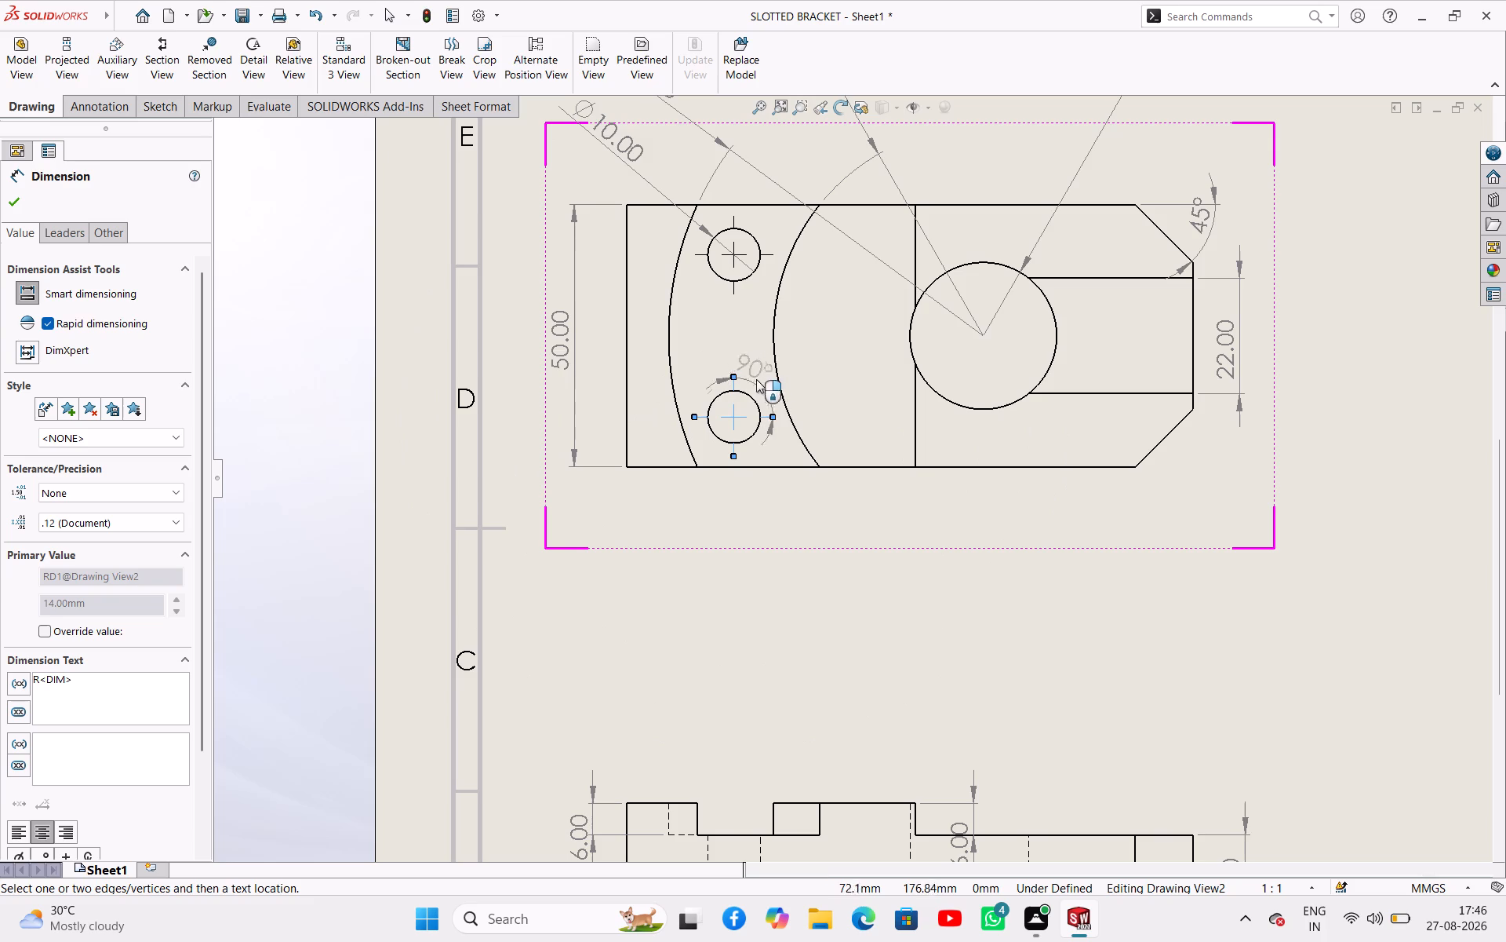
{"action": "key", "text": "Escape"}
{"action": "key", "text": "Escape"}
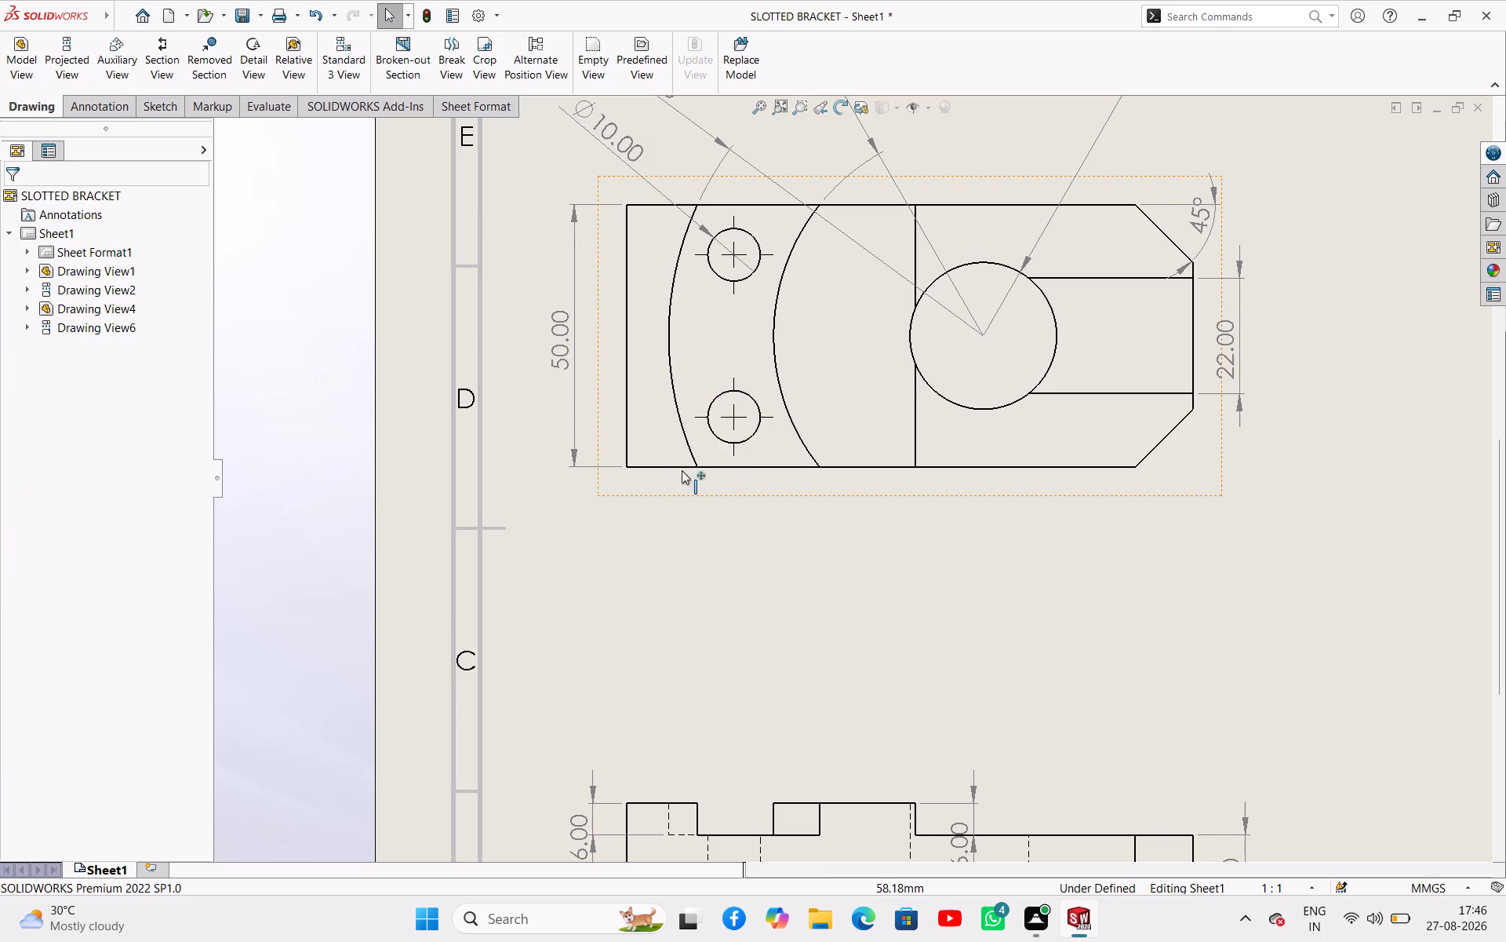
Save the drawing as a PDF named SLOTTED BRACKET in the 27-08 folder.
{"action": "scroll", "coordinate": [682, 470], "scroll_direction": "up", "scroll_amount": 4}
{"action": "scroll", "coordinate": [820, 495], "scroll_direction": "up", "scroll_amount": 2}
{"action": "scroll", "coordinate": [1059, 432], "scroll_direction": "down", "scroll_amount": 3}
{"action": "scroll", "coordinate": [1119, 575], "scroll_direction": "up", "scroll_amount": 2}
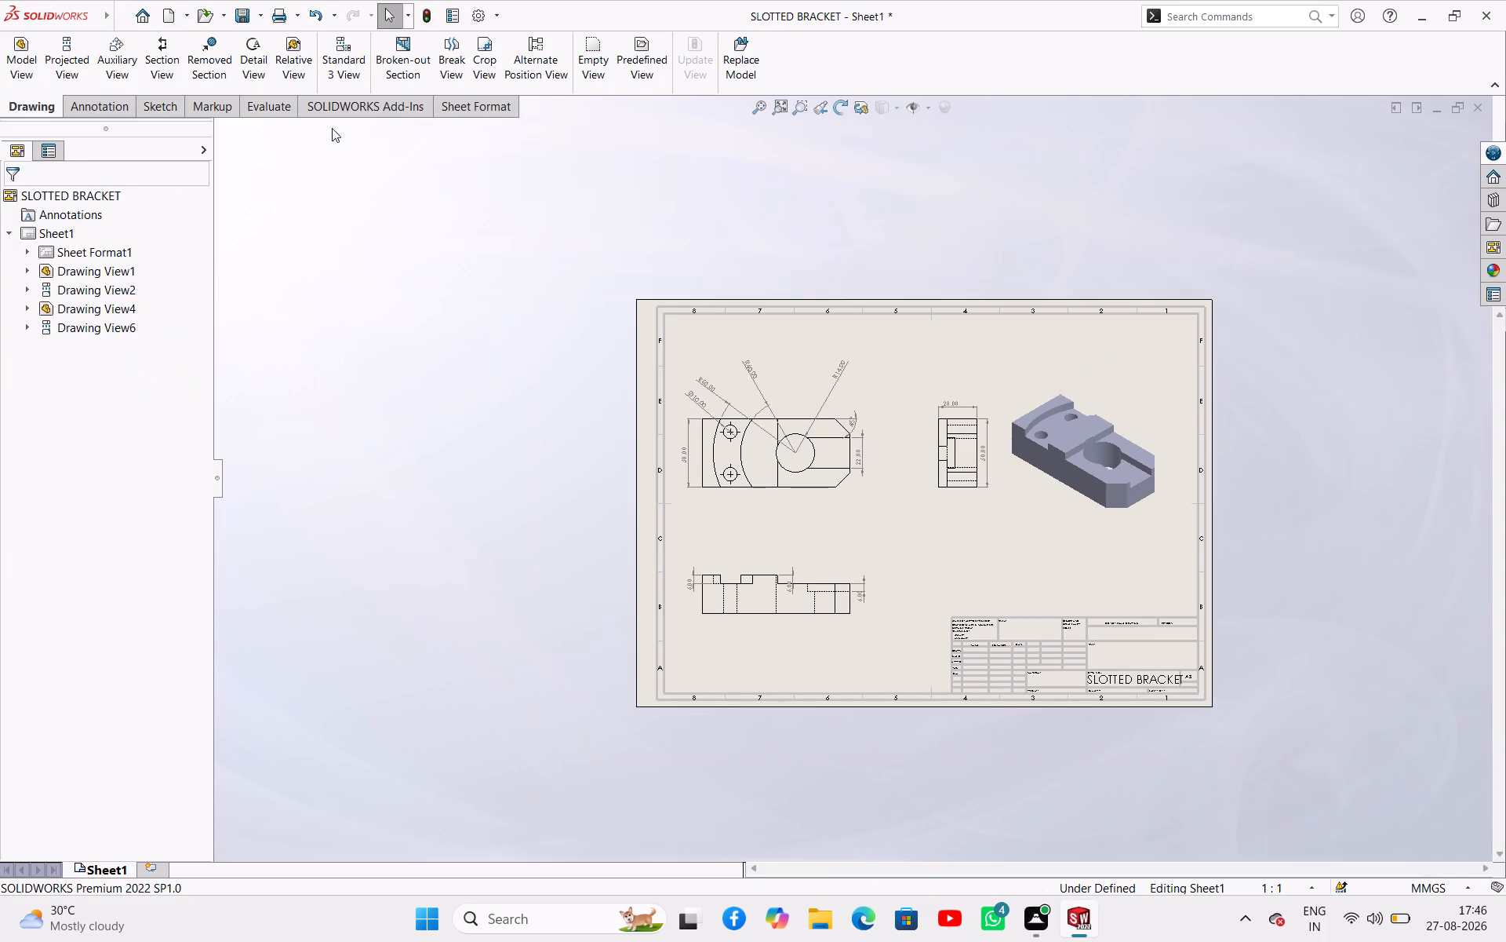
{"action": "left_click", "coordinate": [259, 19]}
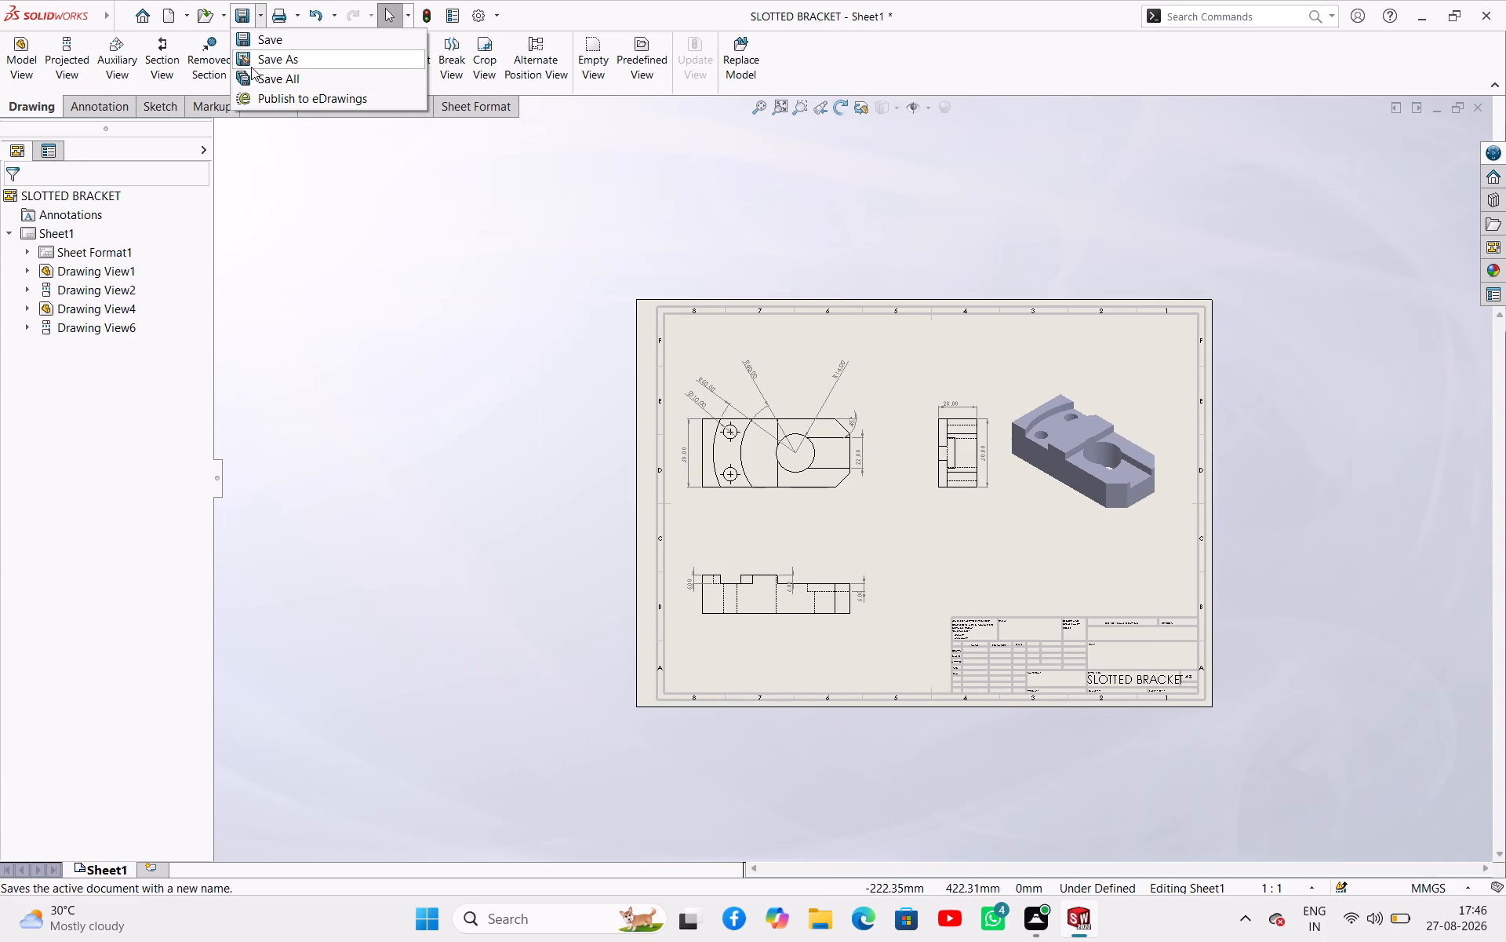
{"action": "left_click", "coordinate": [251, 67]}
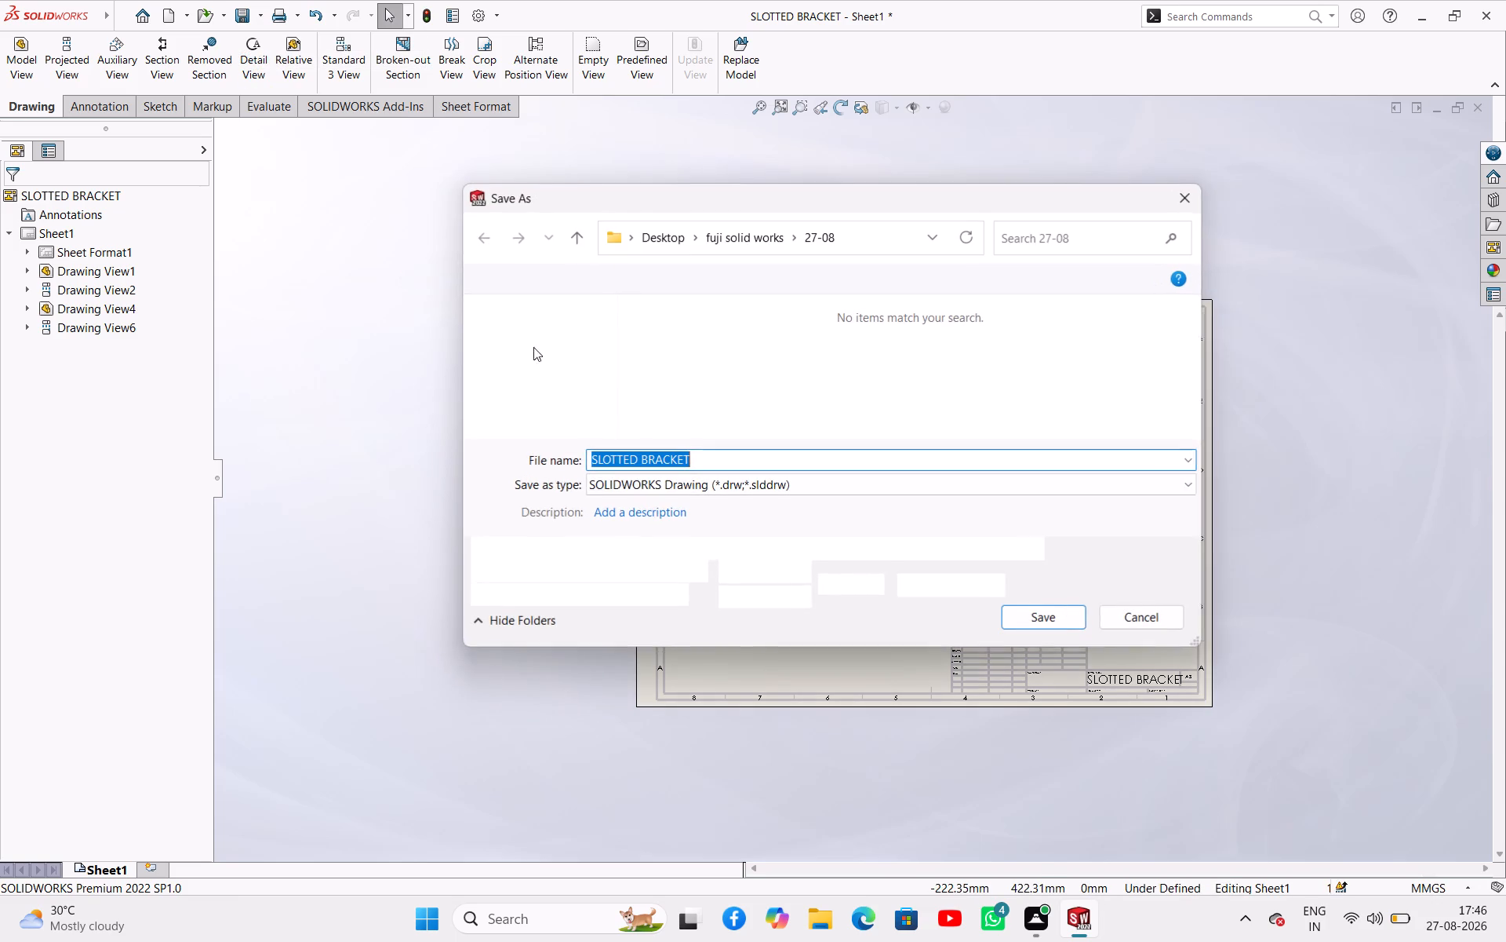
{"action": "left_click", "coordinate": [839, 487]}
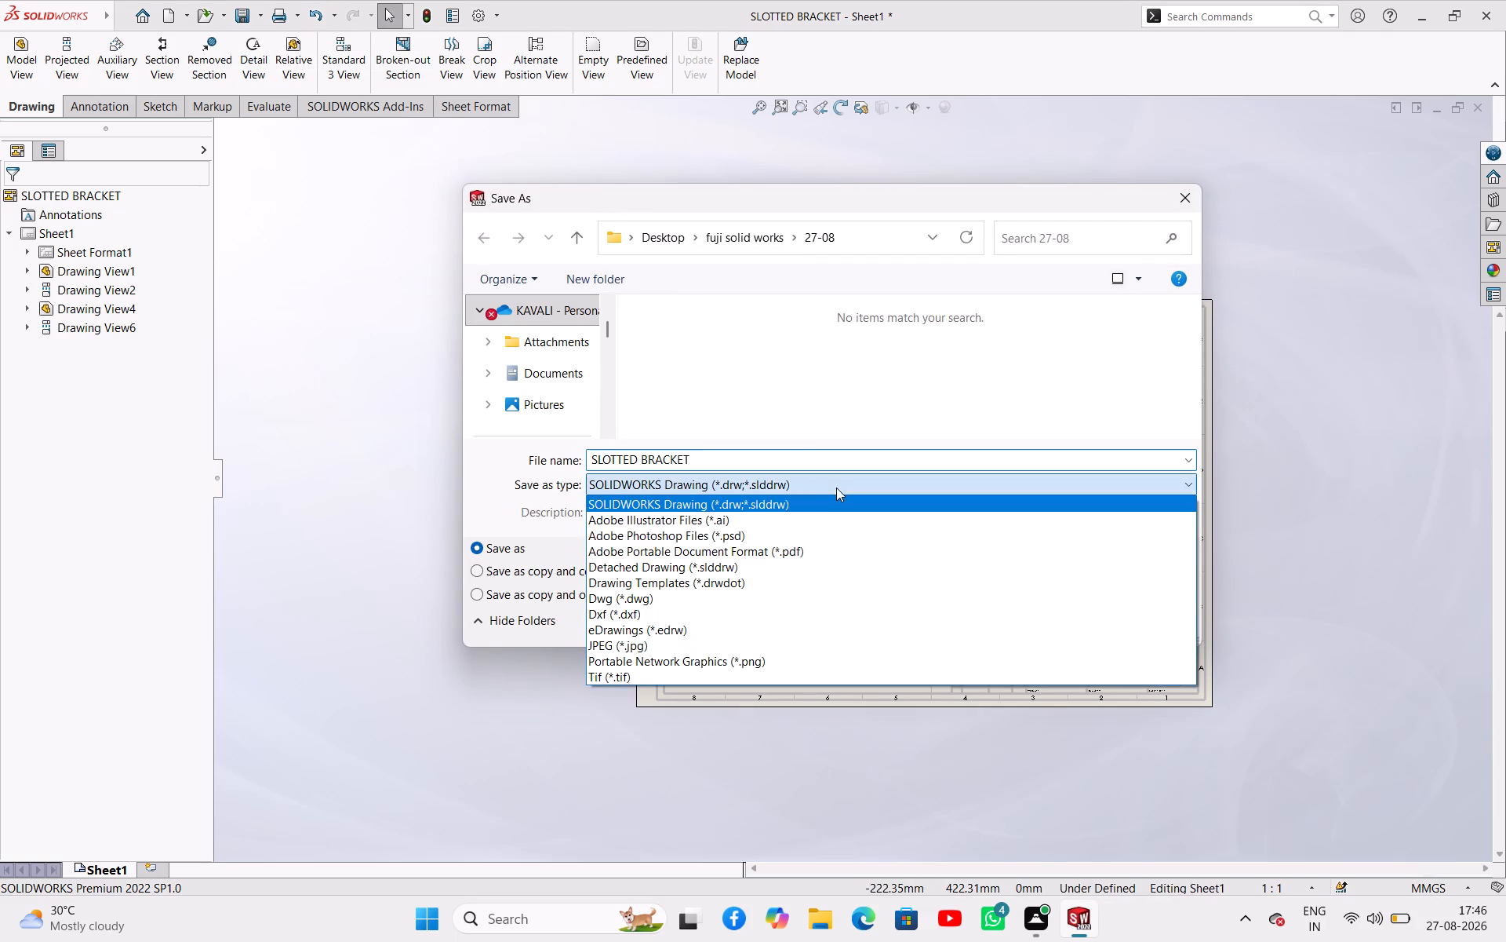
{"action": "left_click", "coordinate": [816, 553]}
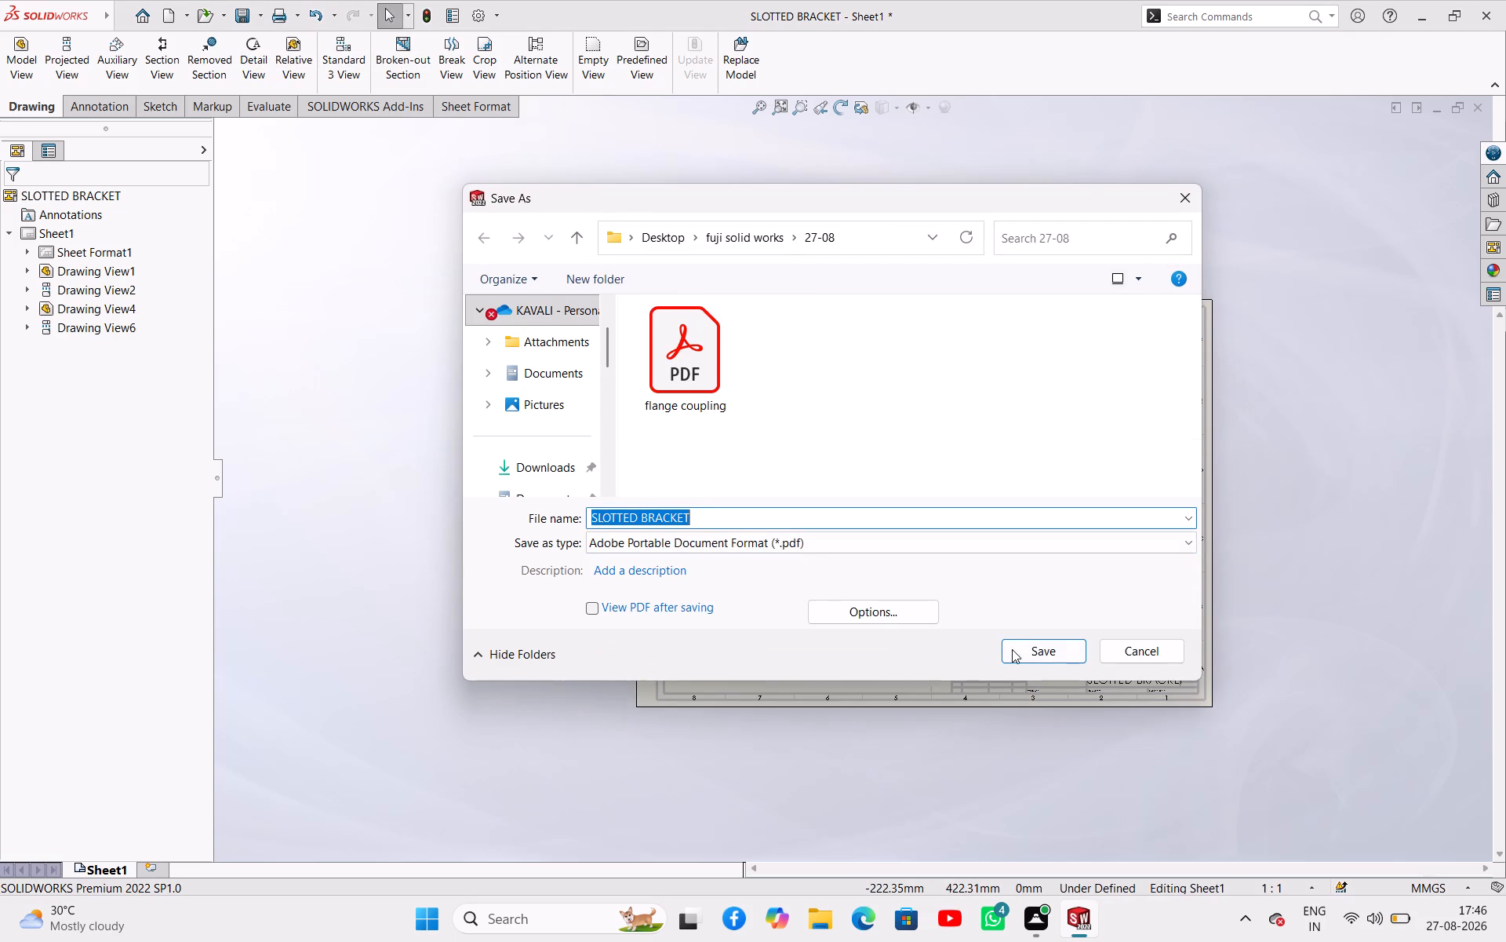
{"action": "left_click", "coordinate": [1028, 649]}
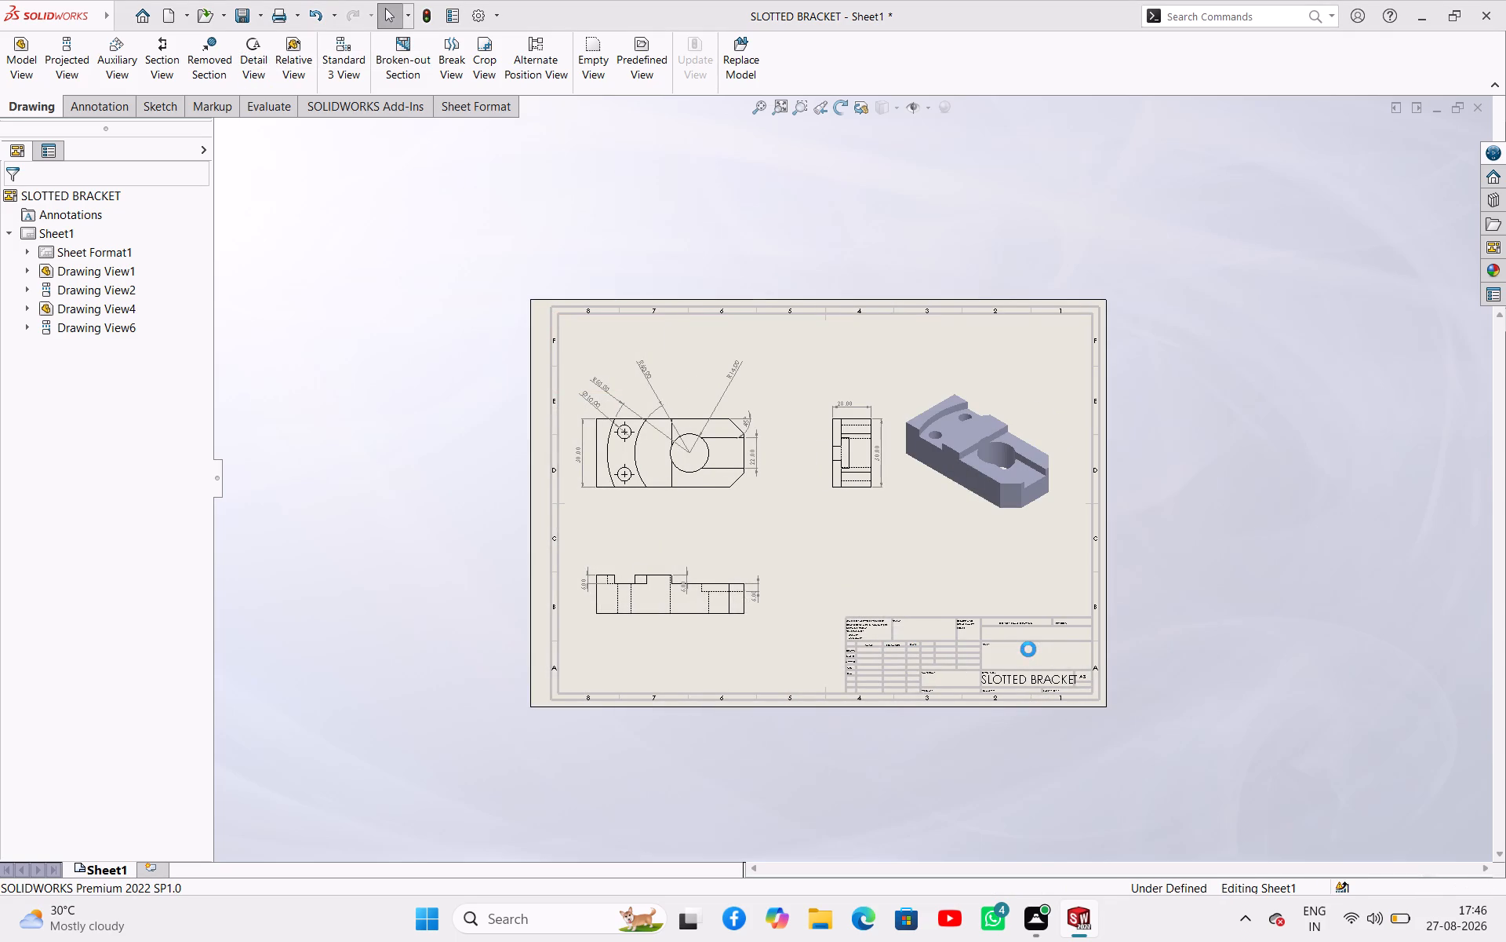